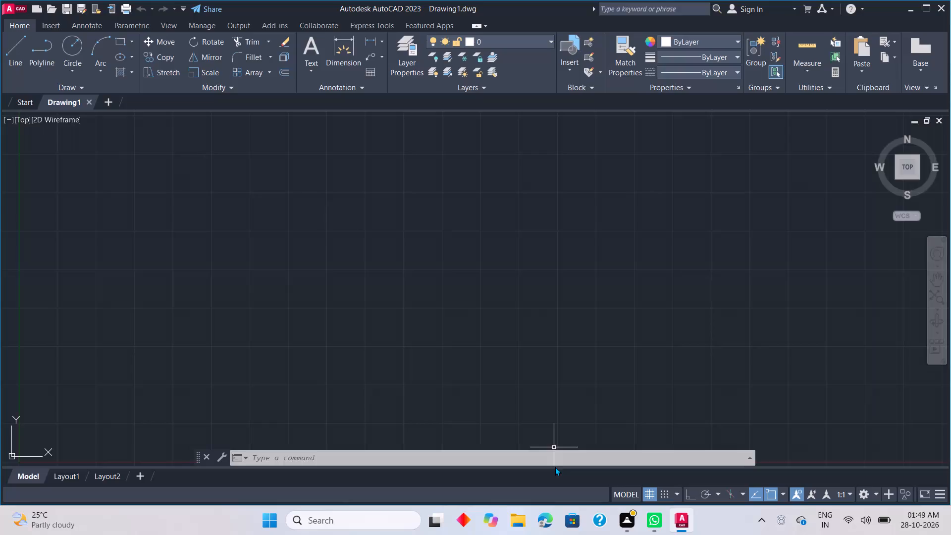
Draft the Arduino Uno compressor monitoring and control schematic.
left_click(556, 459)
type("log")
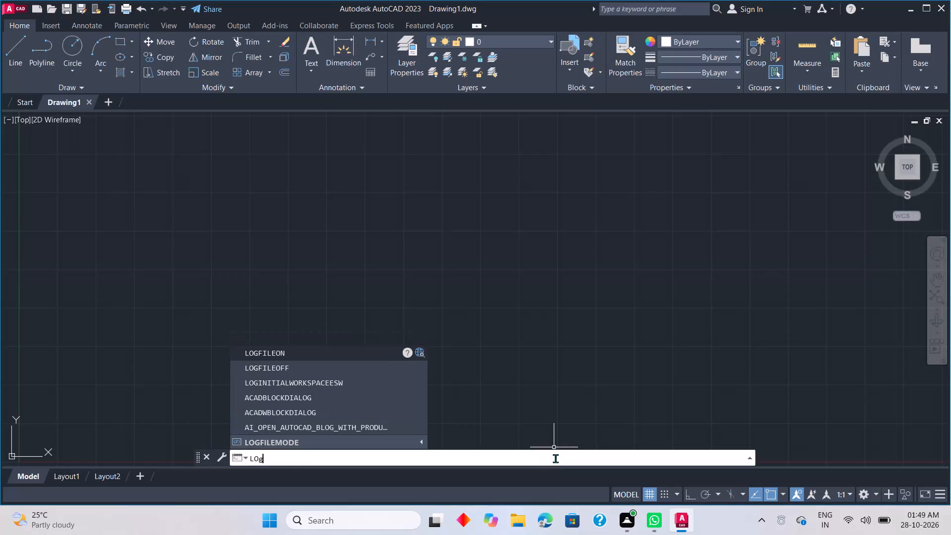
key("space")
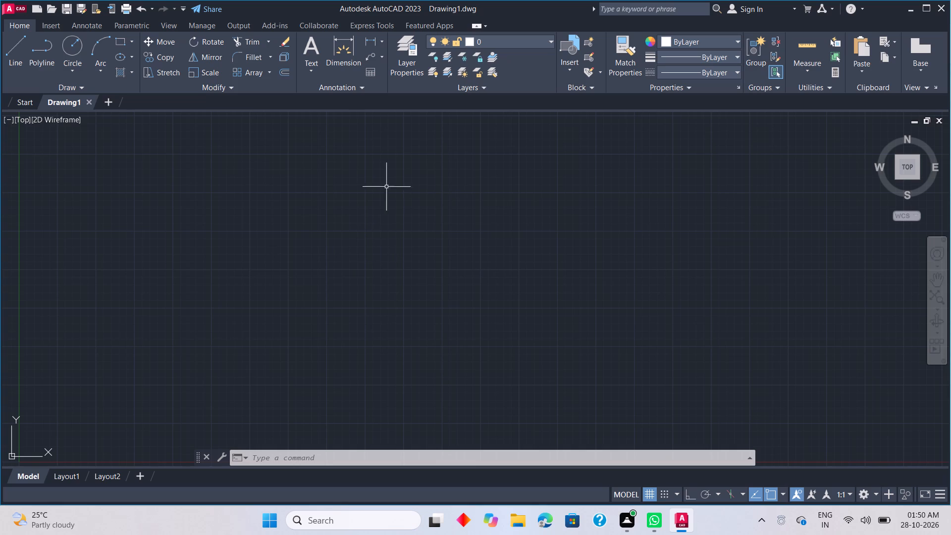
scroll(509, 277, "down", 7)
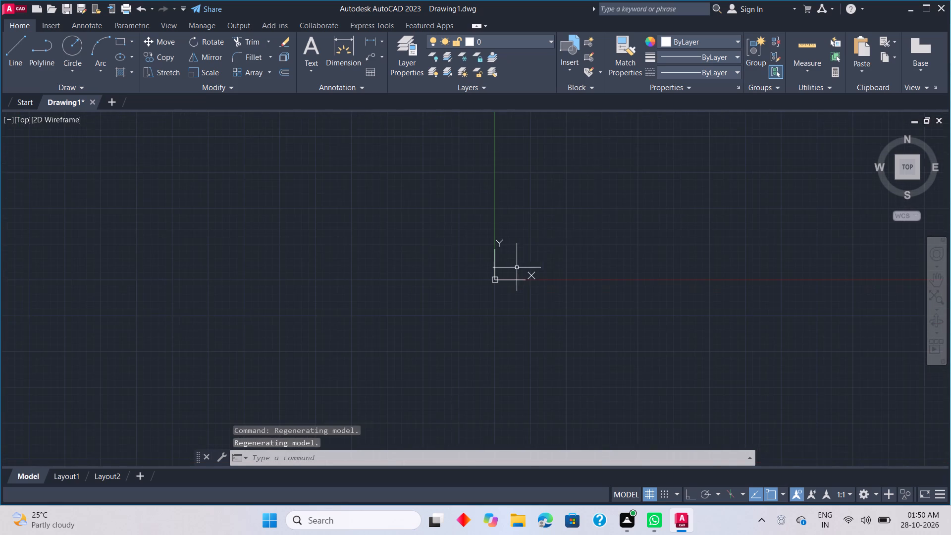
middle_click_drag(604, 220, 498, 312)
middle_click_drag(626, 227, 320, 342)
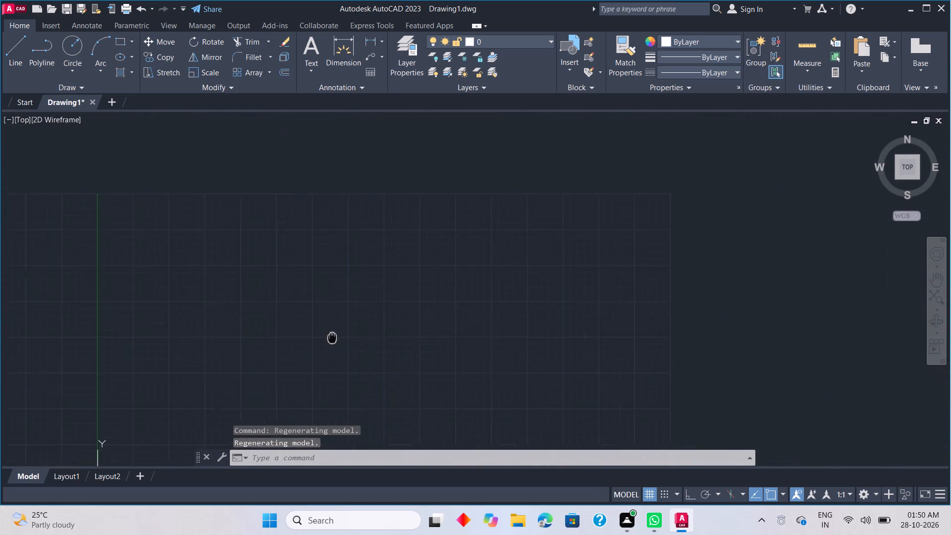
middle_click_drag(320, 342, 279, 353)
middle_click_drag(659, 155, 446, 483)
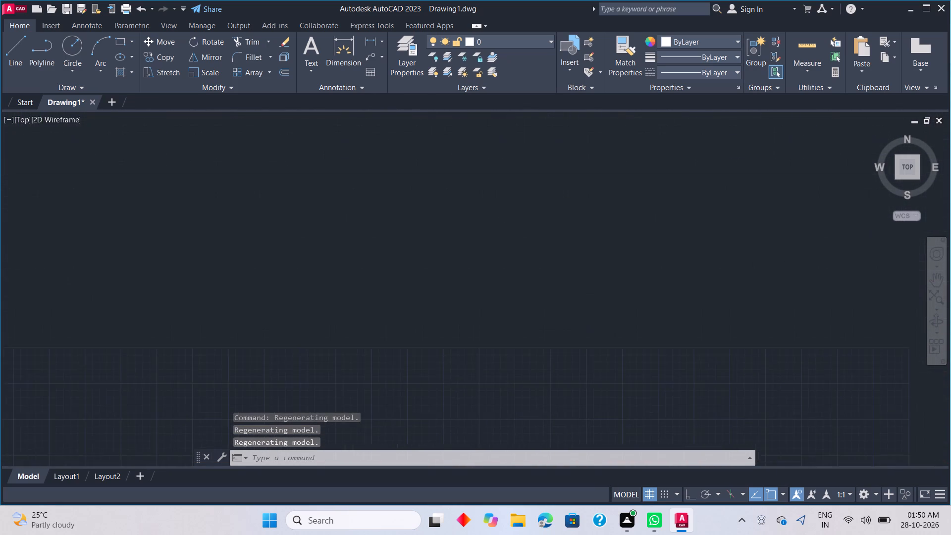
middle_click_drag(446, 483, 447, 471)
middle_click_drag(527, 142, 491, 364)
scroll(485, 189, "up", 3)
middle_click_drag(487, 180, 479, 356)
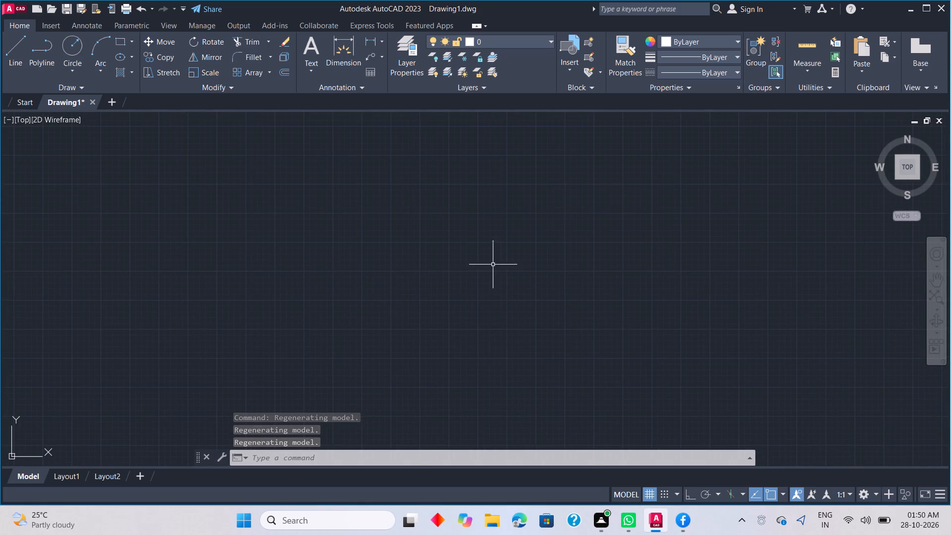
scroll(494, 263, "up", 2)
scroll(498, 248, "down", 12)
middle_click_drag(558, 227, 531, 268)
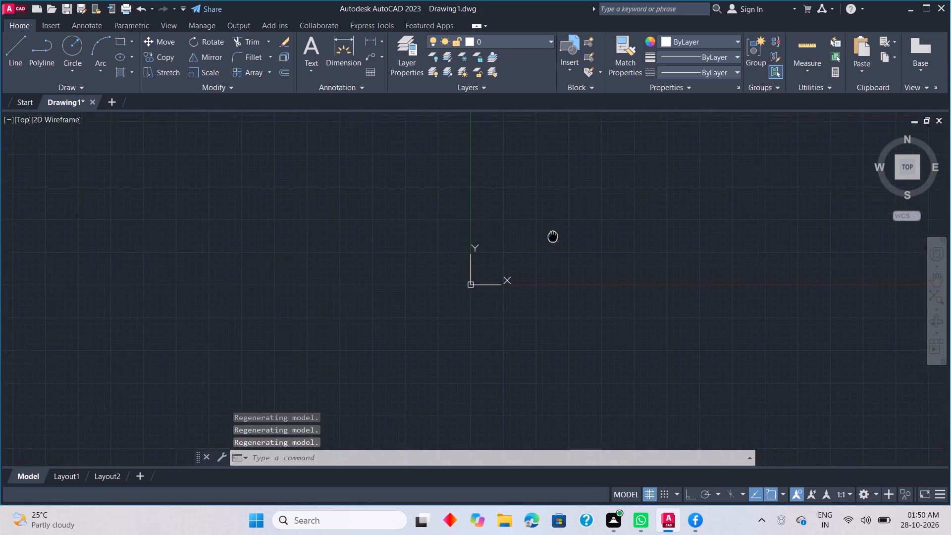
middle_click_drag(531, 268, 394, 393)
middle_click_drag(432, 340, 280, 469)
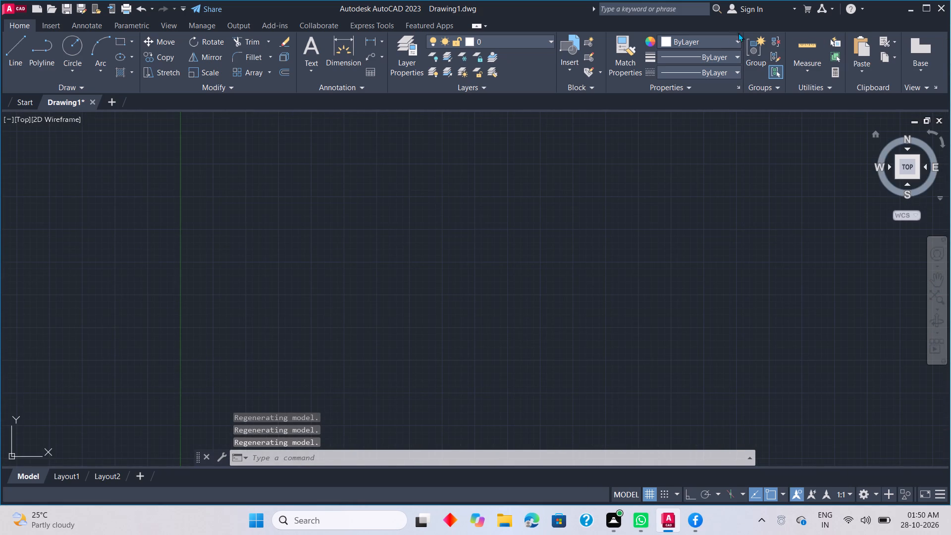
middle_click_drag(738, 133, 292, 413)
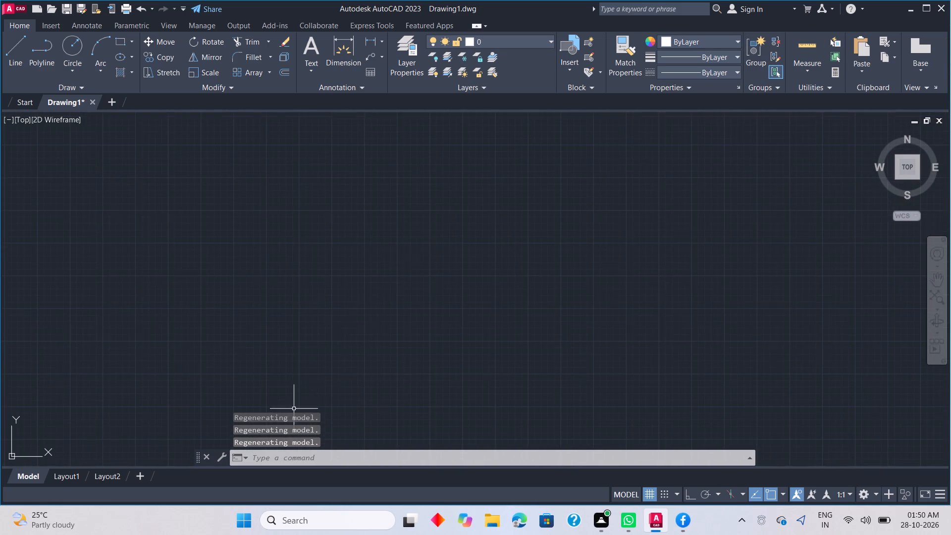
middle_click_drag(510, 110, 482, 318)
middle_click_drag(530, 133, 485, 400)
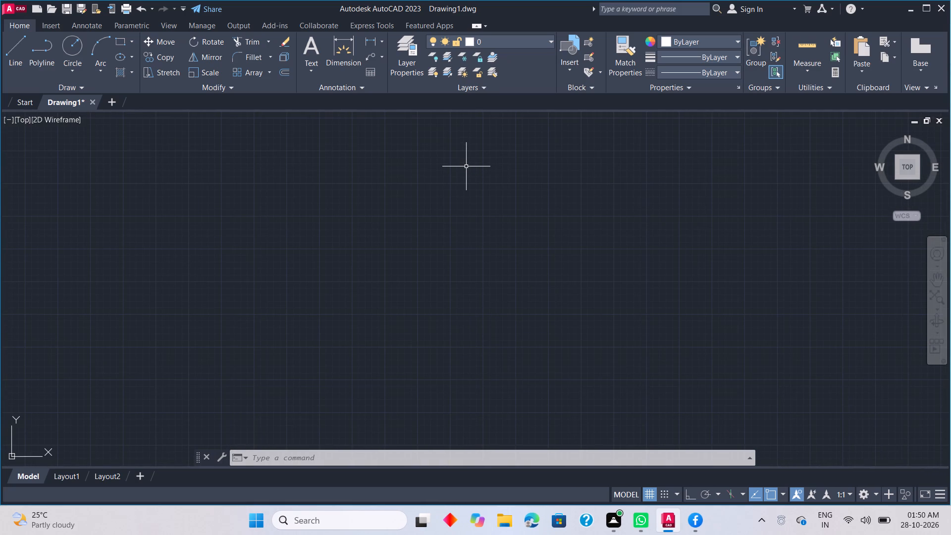
Draw a short horizontal line in green 88,186,72 in the upper middle of the drawing, with Ortho turned on.
key("l")
key("space")
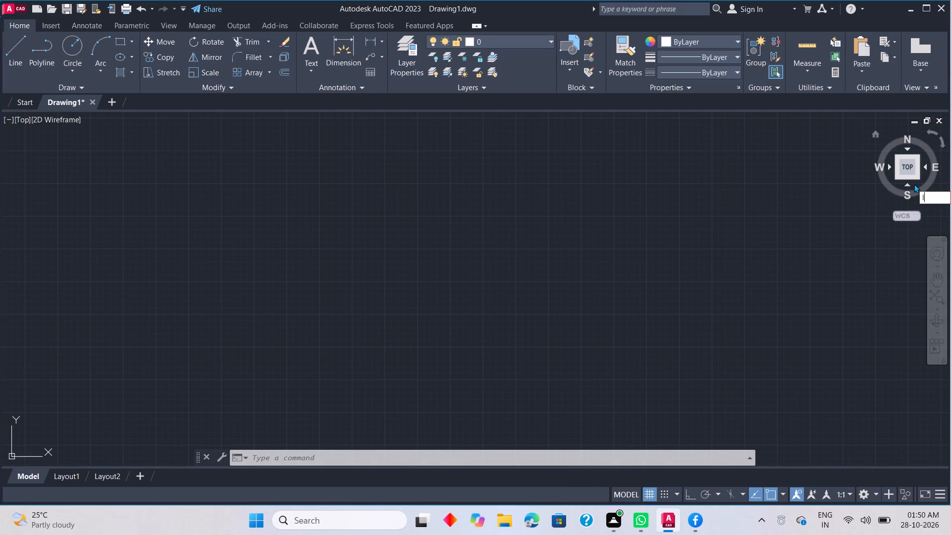
left_click(714, 38)
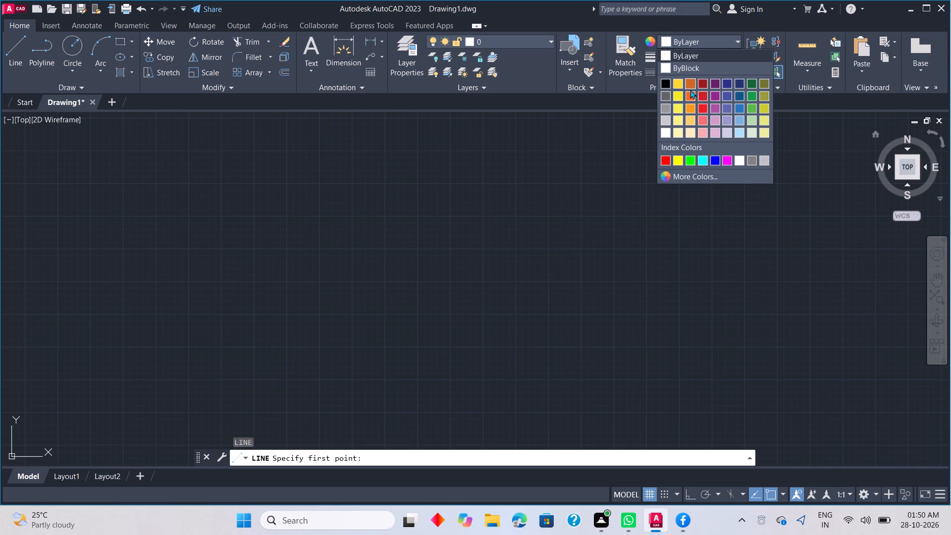
left_click(751, 104)
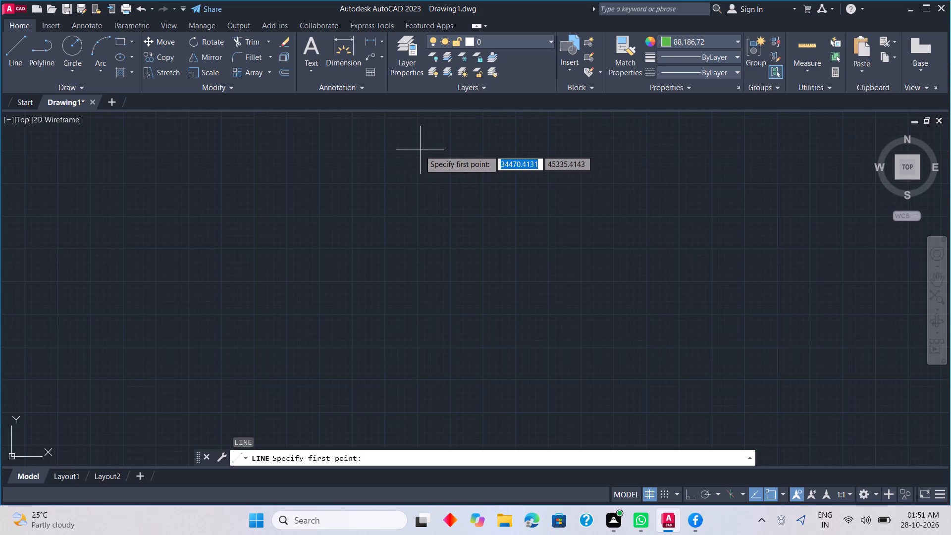
left_click(419, 150)
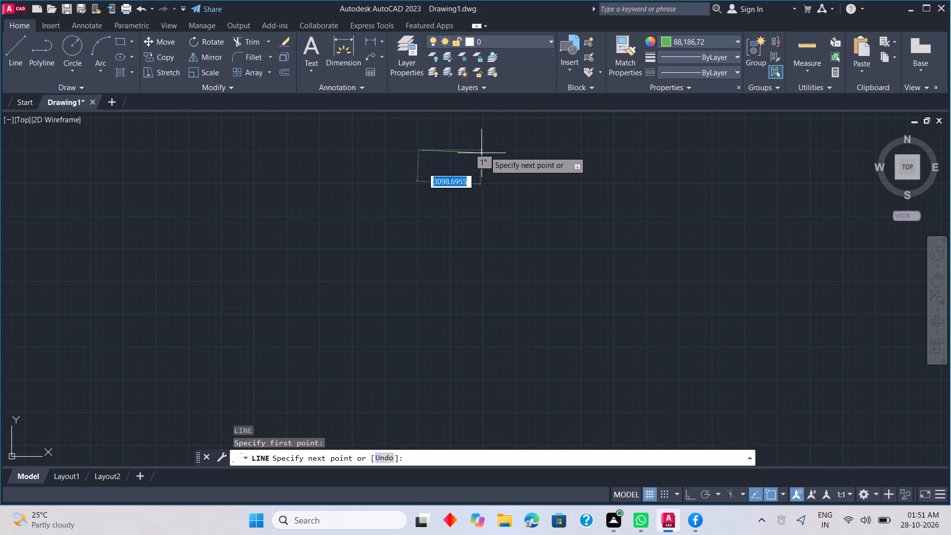
left_click(689, 493)
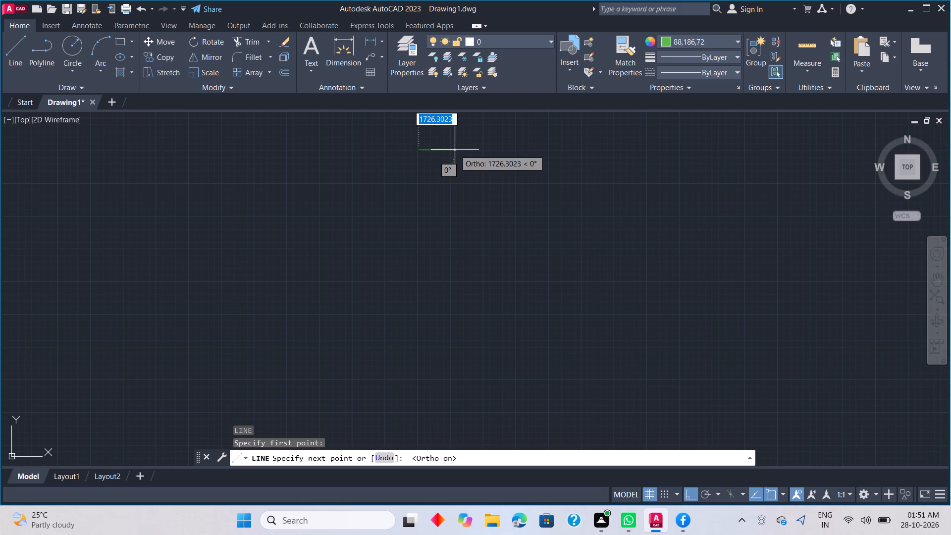
left_click(479, 152)
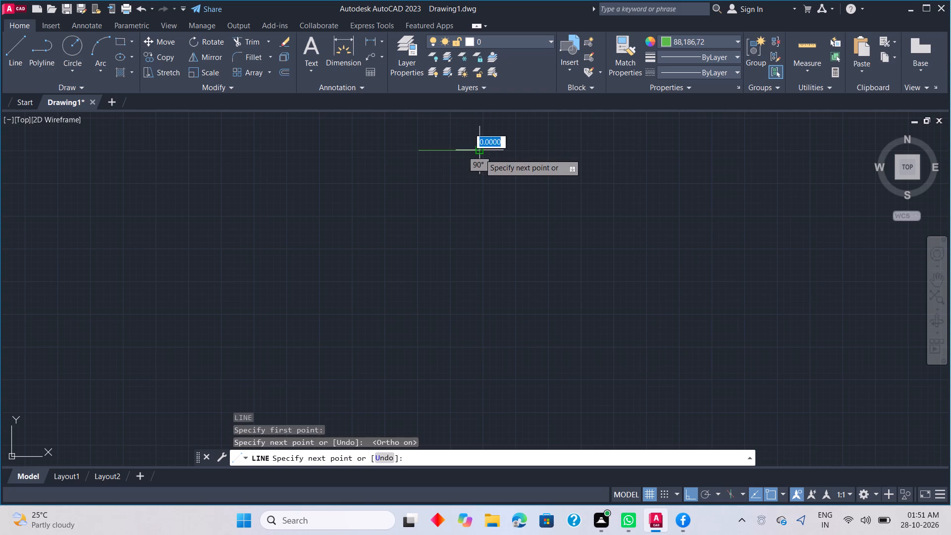
key("Escape")
Draw two short parallel vertical lines in Red, one down from the green line's right end, the other about 1,400 units farther right.
left_click(711, 45)
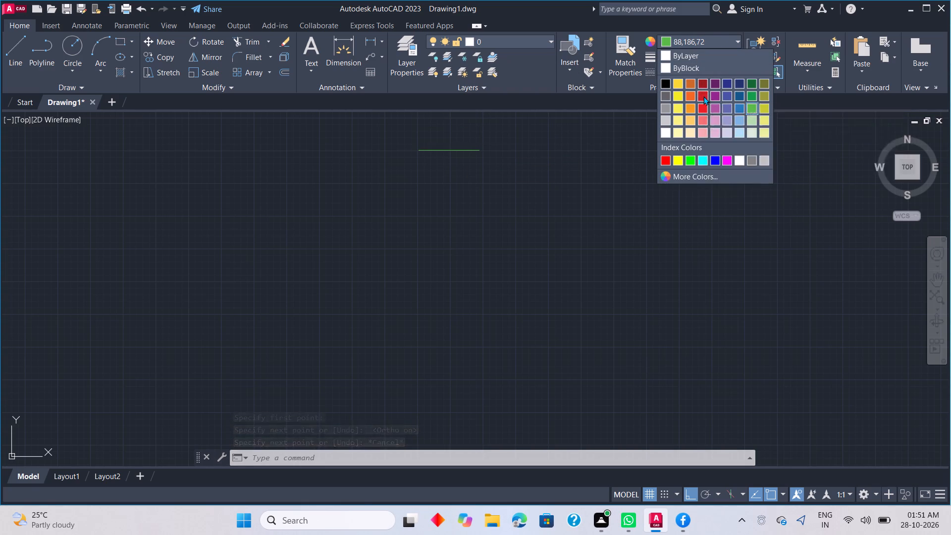
left_click(664, 158)
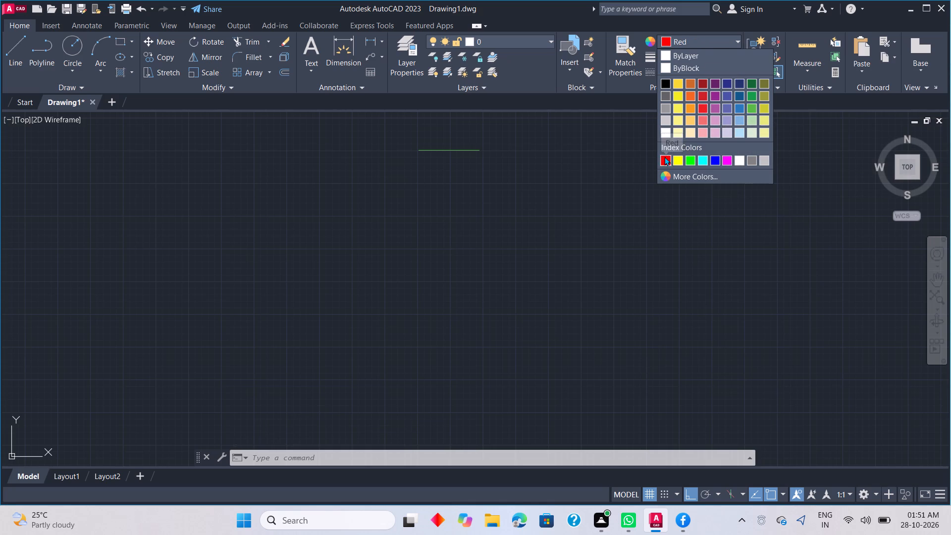
key("space")
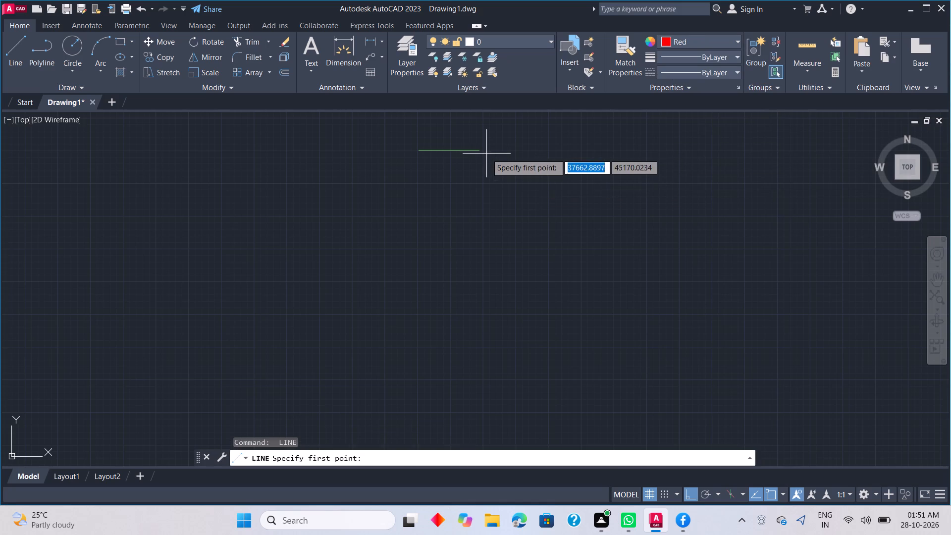
left_click(479, 149)
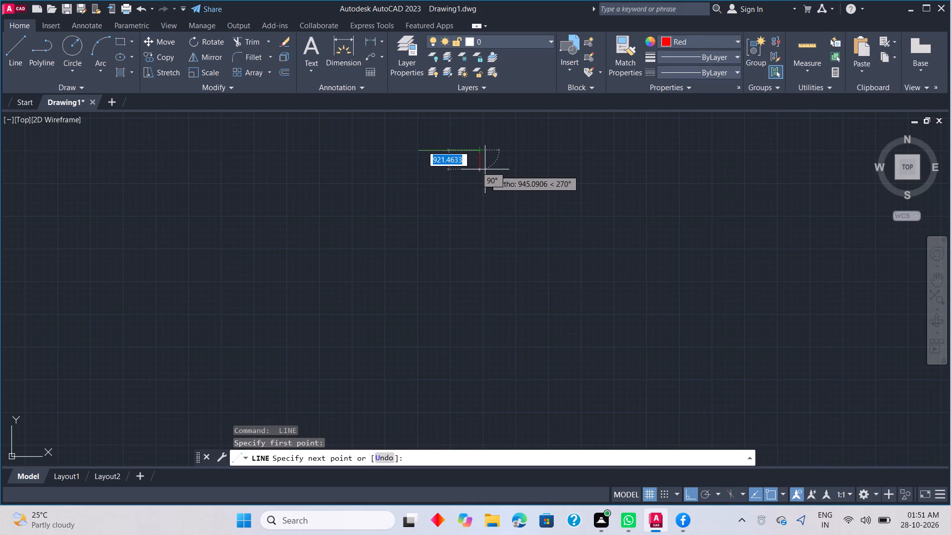
left_click(485, 165)
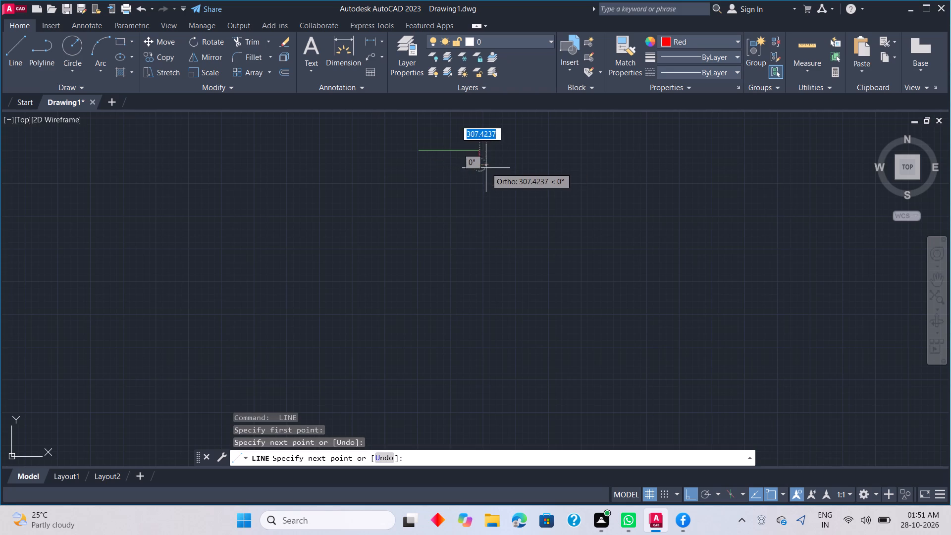
key("Escape")
key("space")
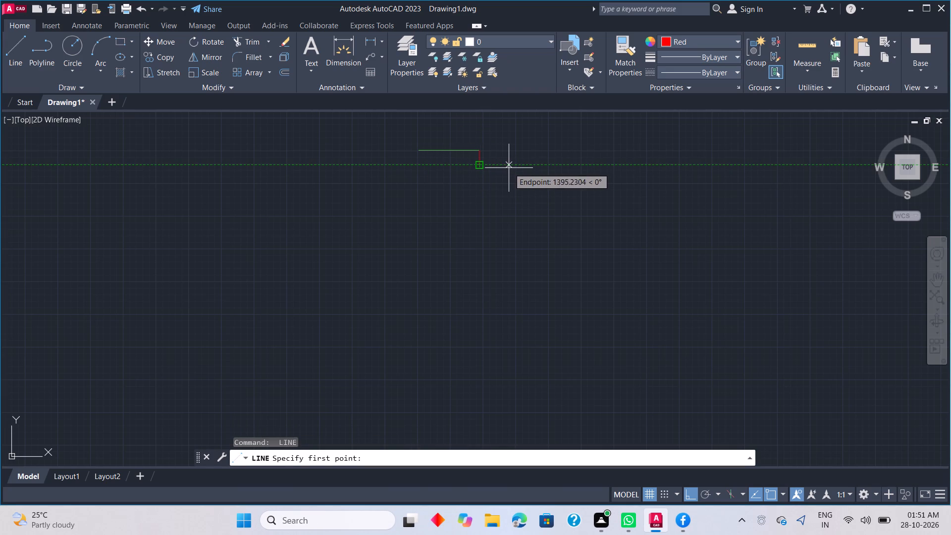
left_click(510, 165)
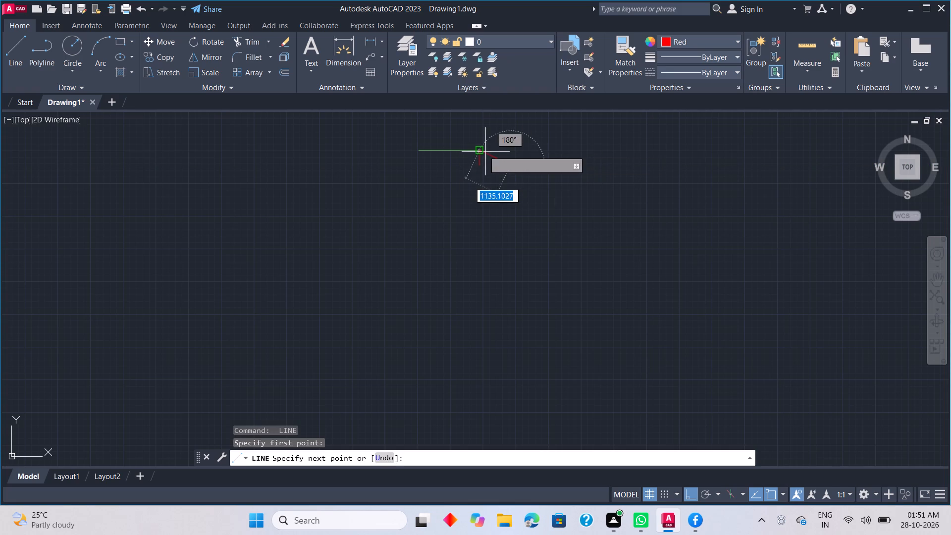
left_click(513, 149)
key("Escape")
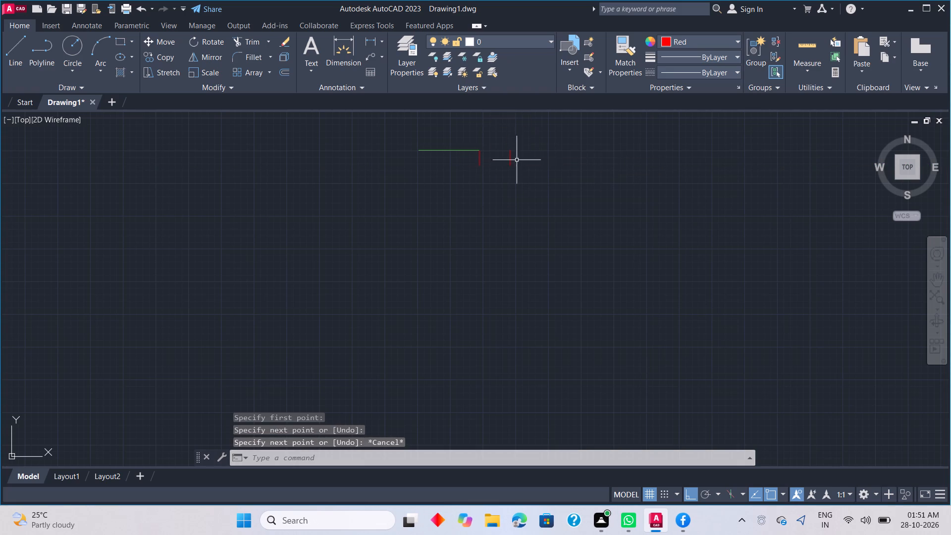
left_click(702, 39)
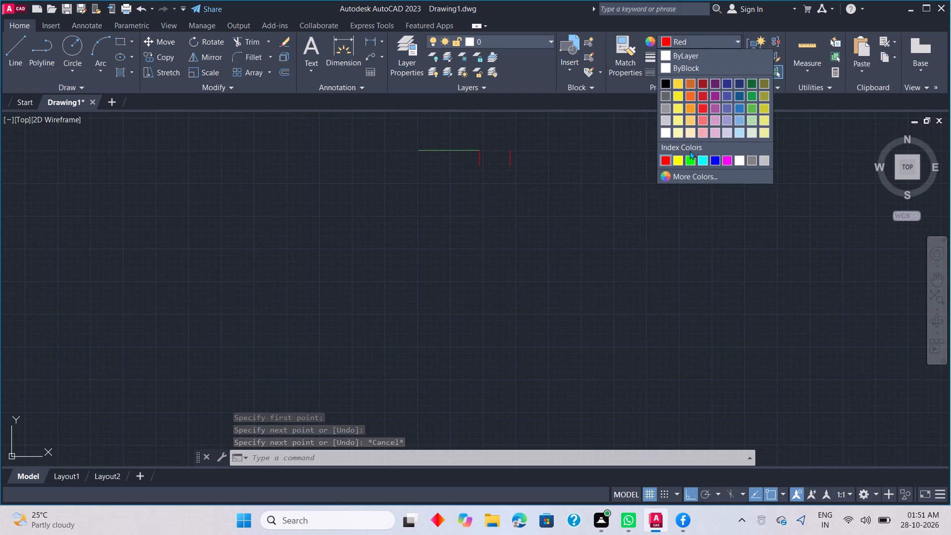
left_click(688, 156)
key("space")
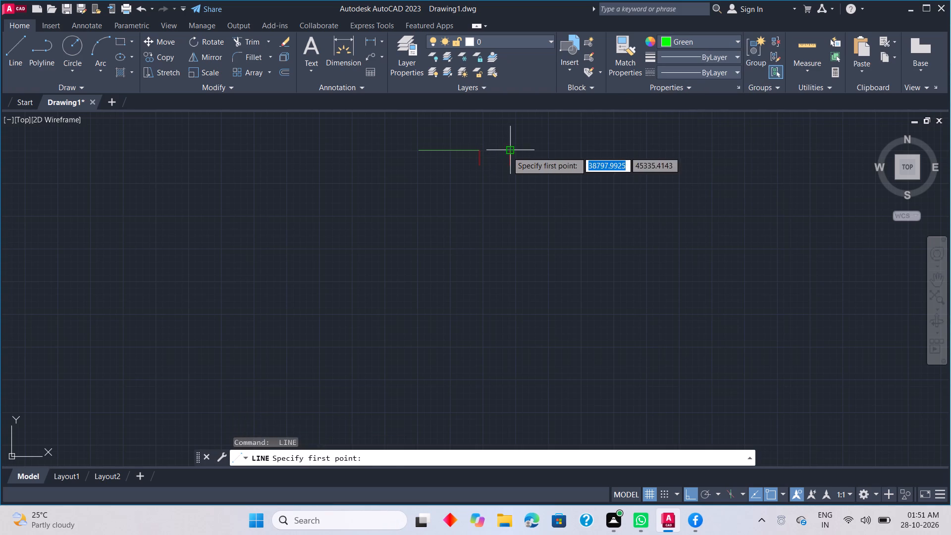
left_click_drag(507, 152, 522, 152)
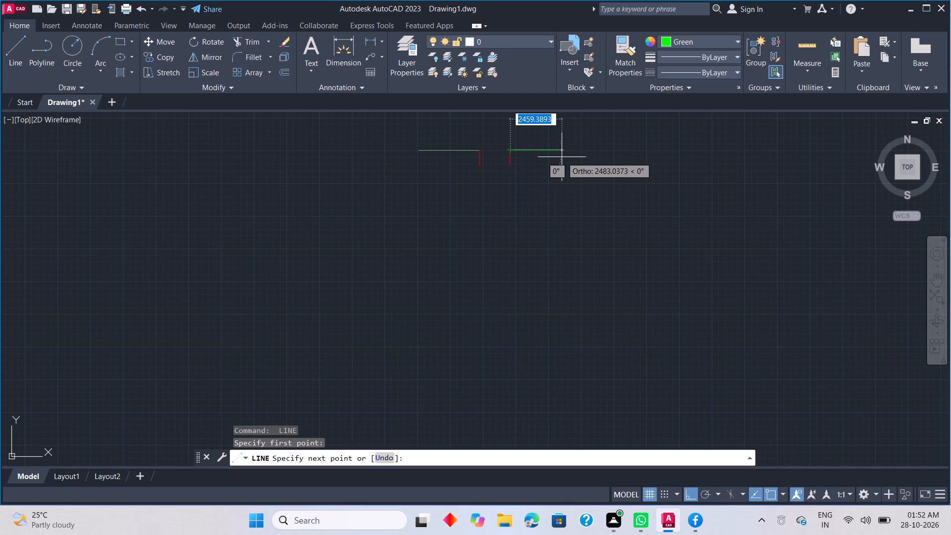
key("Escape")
Draw a Red rectangle about 3,429 by 1,418 units across the lower ends of the two vertical lines.
type("rec")
key("space")
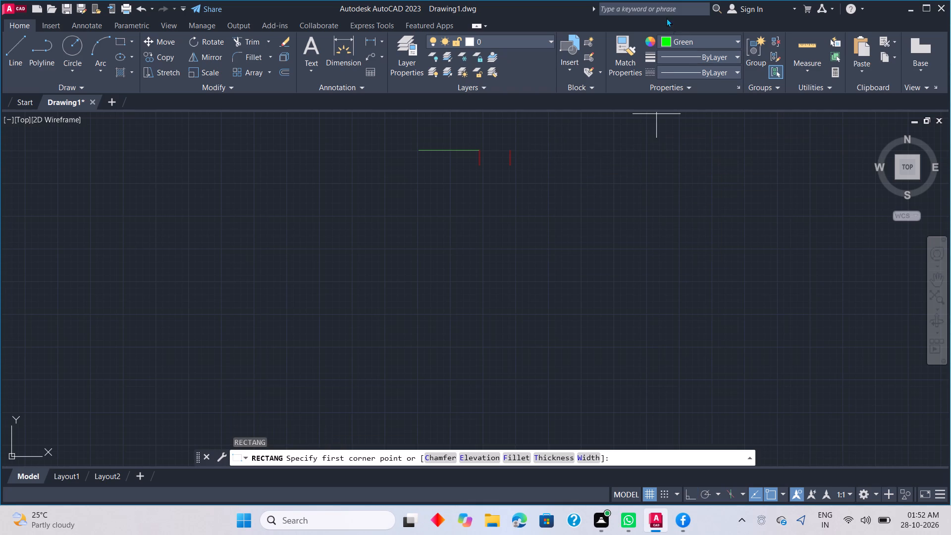
left_click(680, 41)
left_click(668, 160)
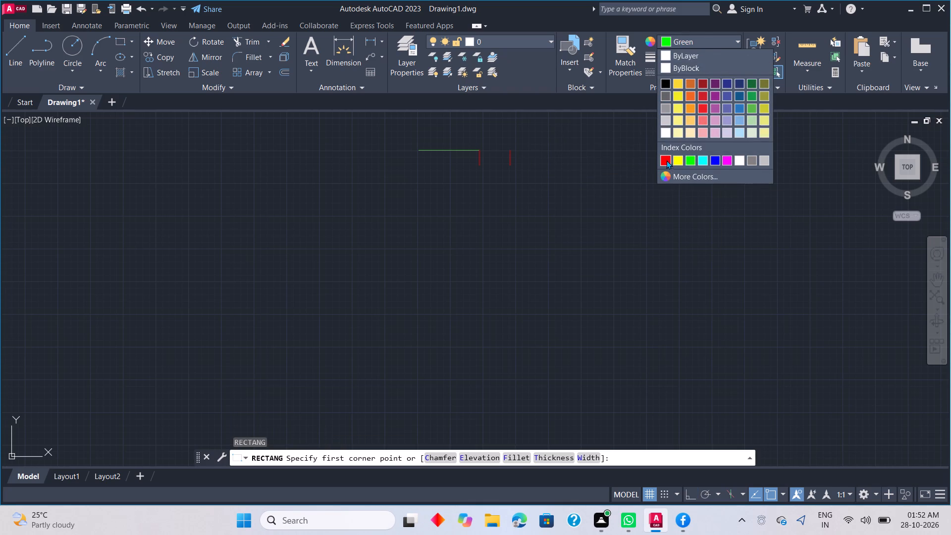
left_click(462, 163)
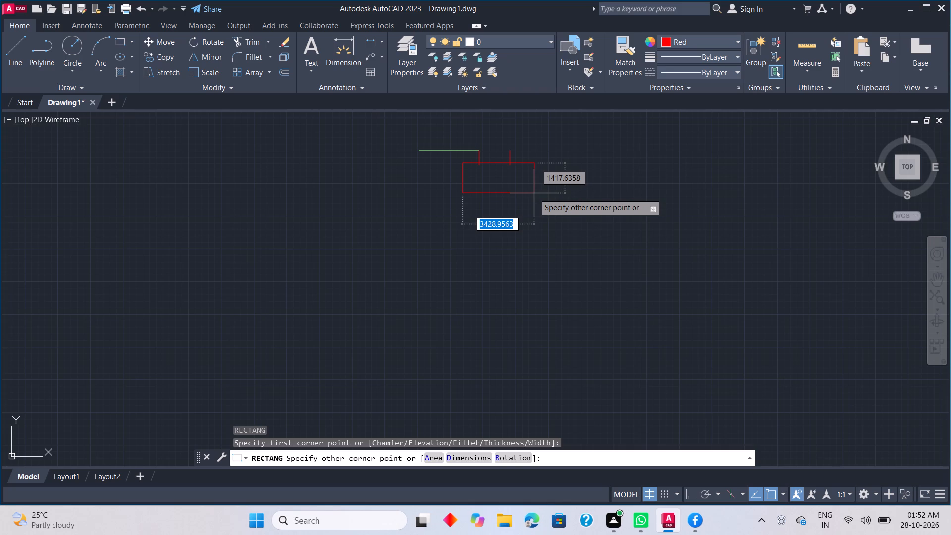
left_click(534, 193)
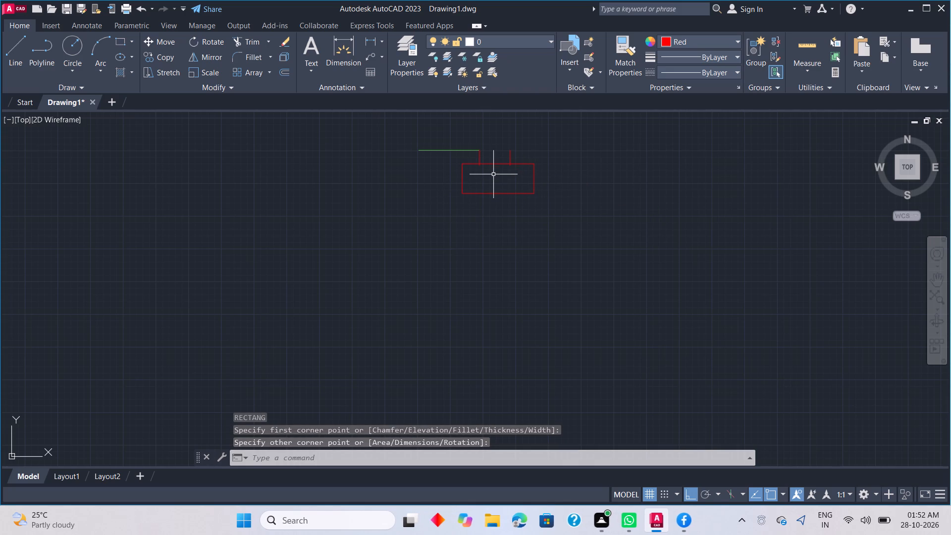
With Ortho off, draw a Red diagonal line about 950 units long inside the rectangle, sloping down from beneath the left vertical line.
type("l")
key("space")
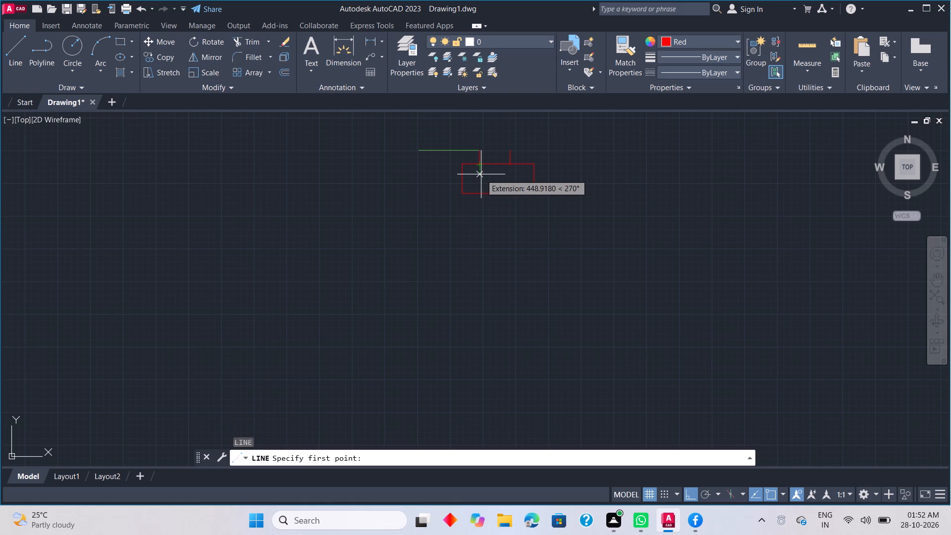
left_click(481, 174)
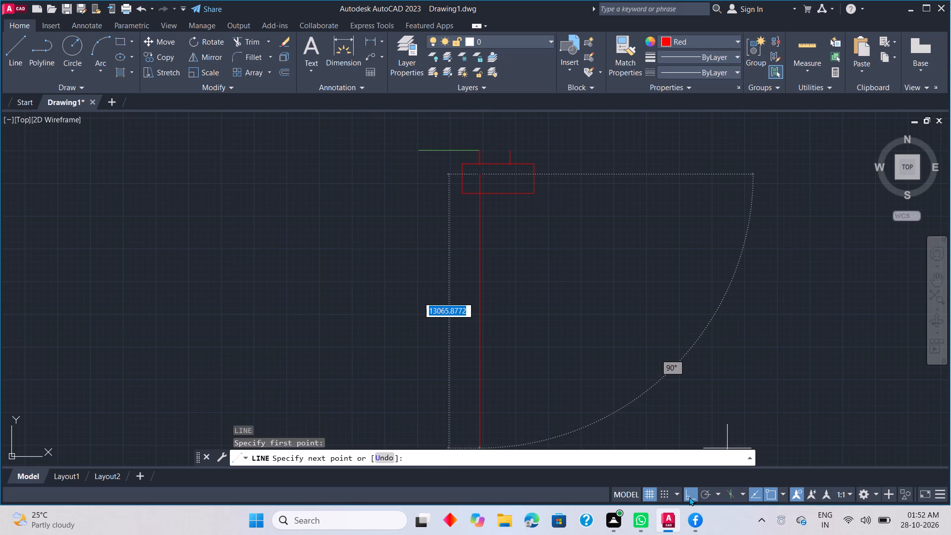
left_click_drag(689, 497, 689, 492)
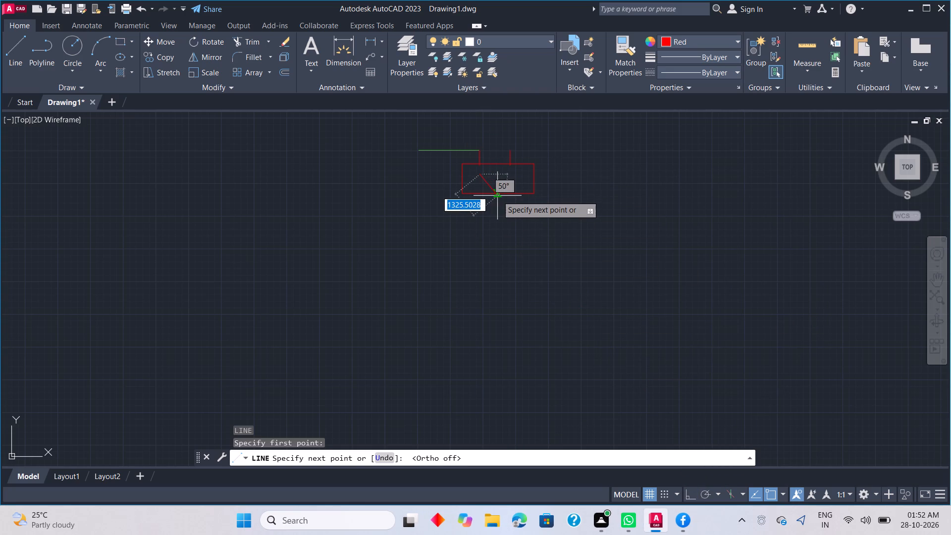
scroll(497, 193, "up", 4)
middle_click_drag(485, 157, 514, 371)
scroll(515, 349, "down", 2)
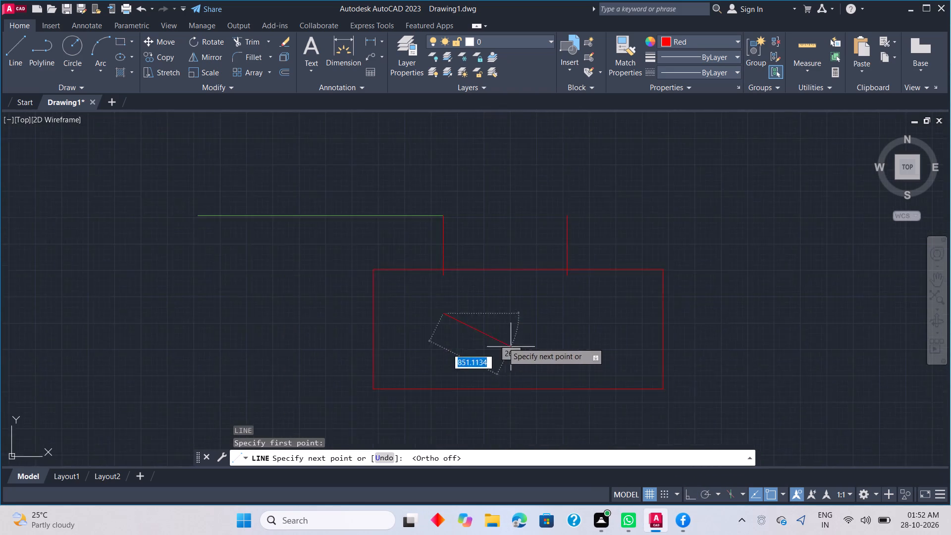
scroll(493, 357, "up", 3)
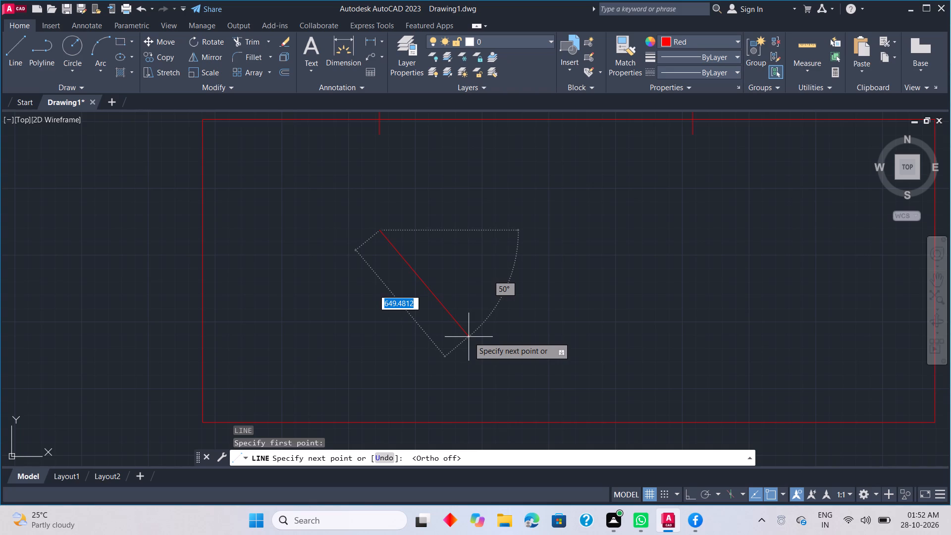
key("Escape")
key("space")
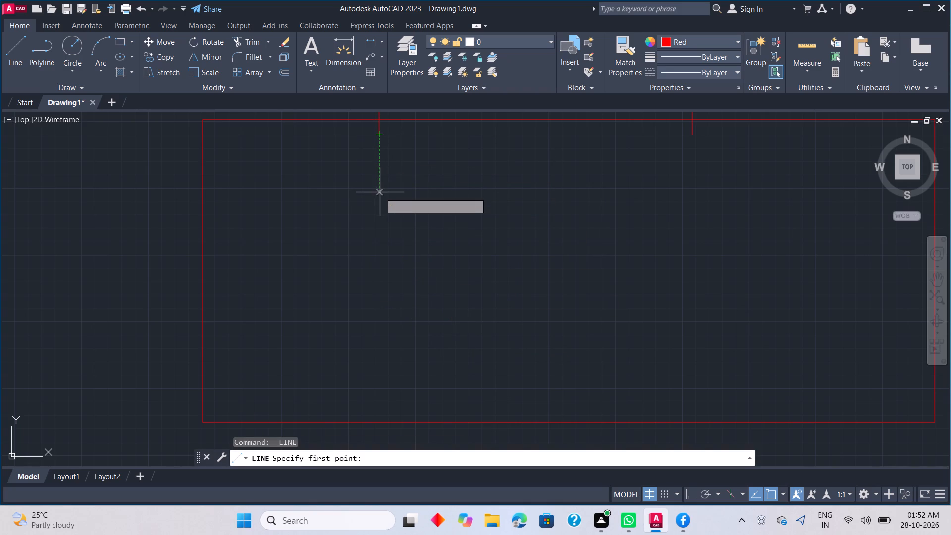
left_click(381, 207)
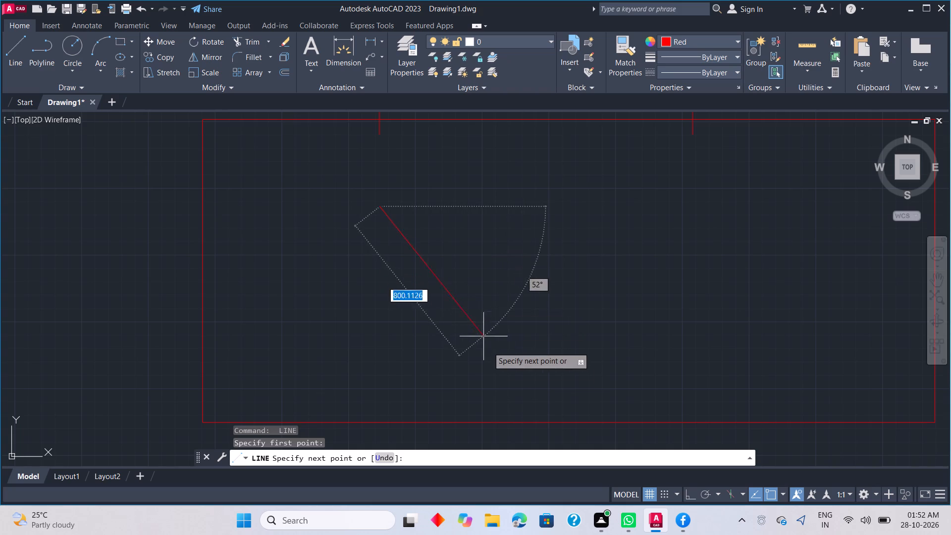
left_click(497, 377)
key("F1")
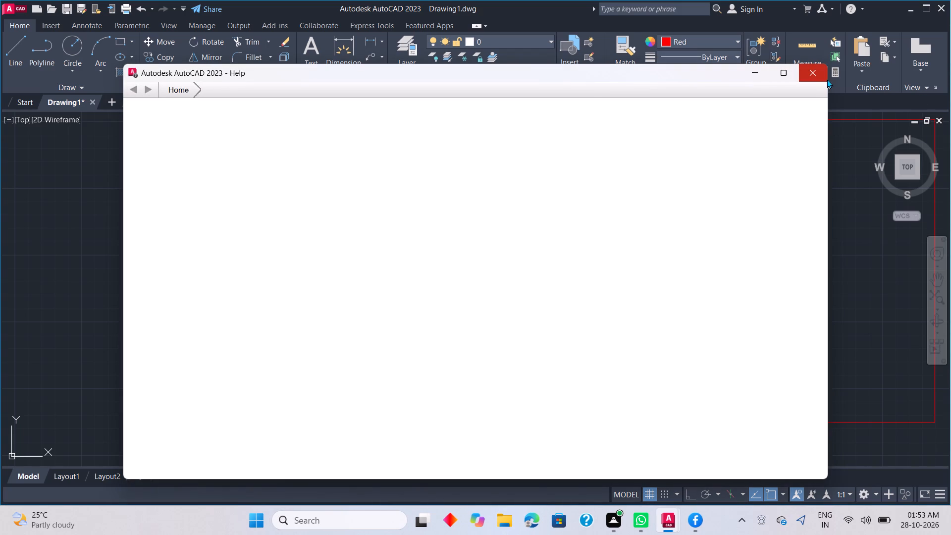
left_click(821, 77)
key("Escape")
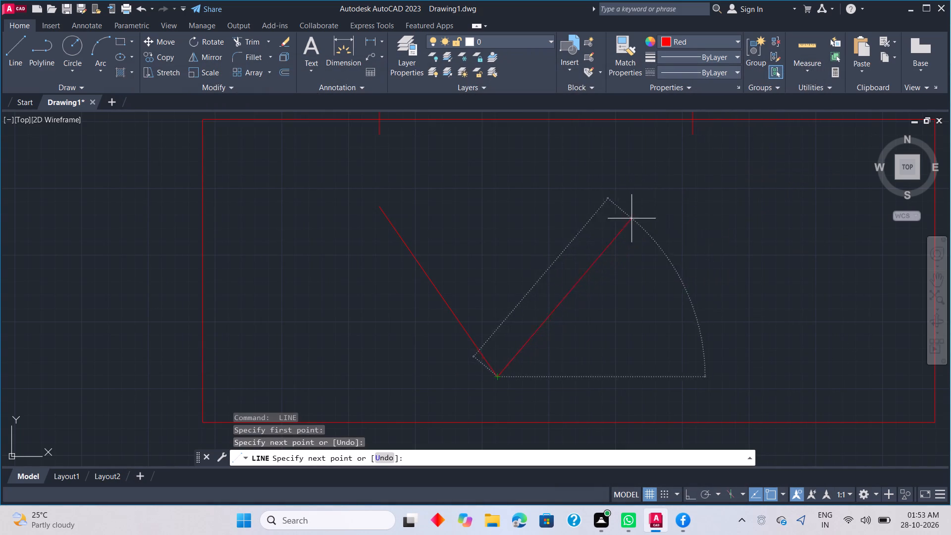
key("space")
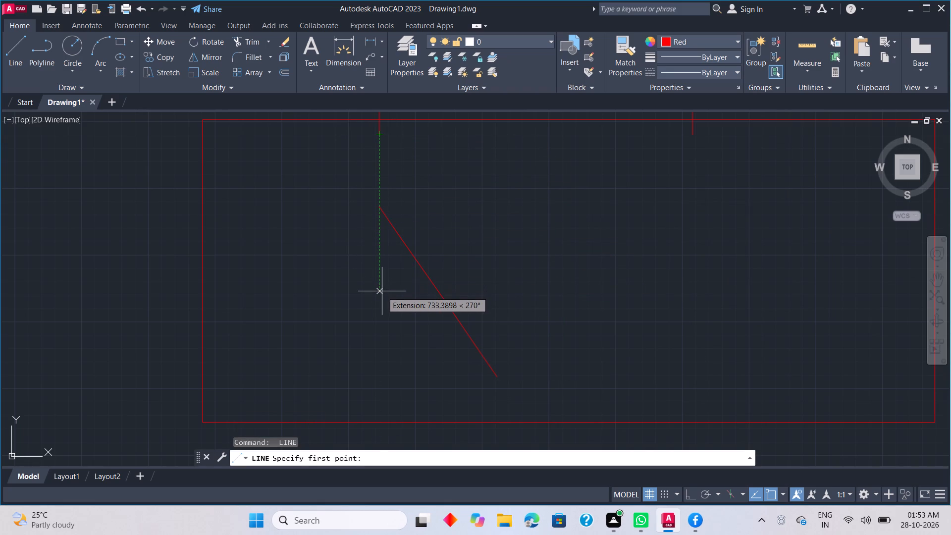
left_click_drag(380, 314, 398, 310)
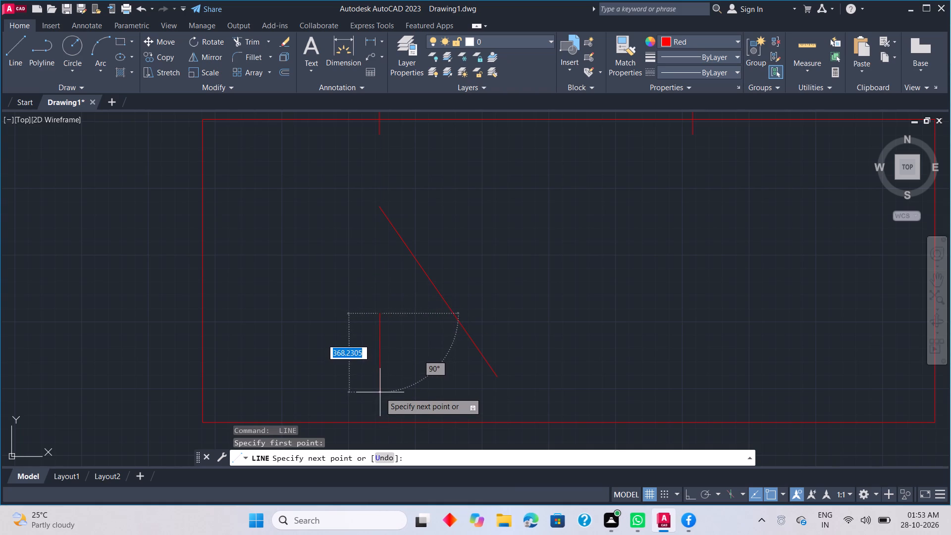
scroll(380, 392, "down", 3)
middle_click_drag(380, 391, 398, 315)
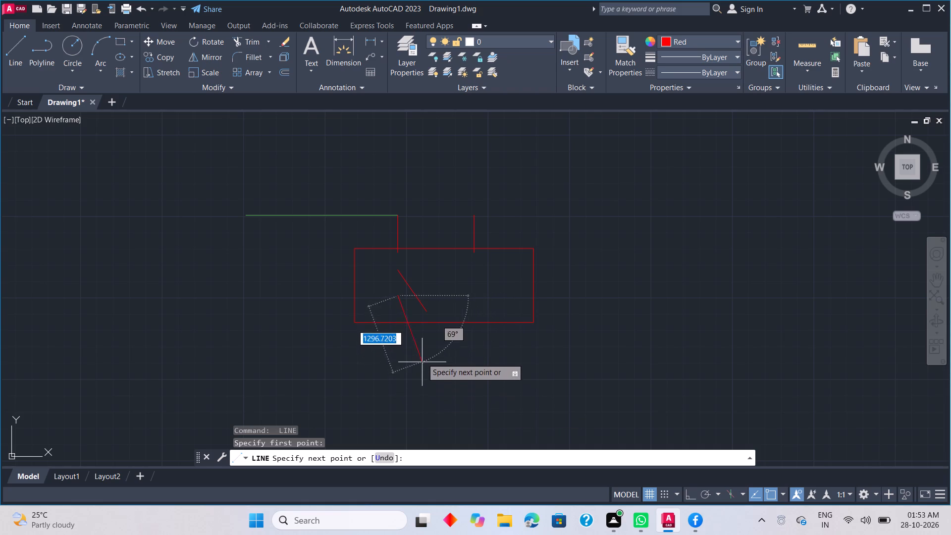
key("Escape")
With Ortho on, draw a vertical line about 1,050 units long across the rectangle's bottom edge, aligned under the left vertical line.
key("space")
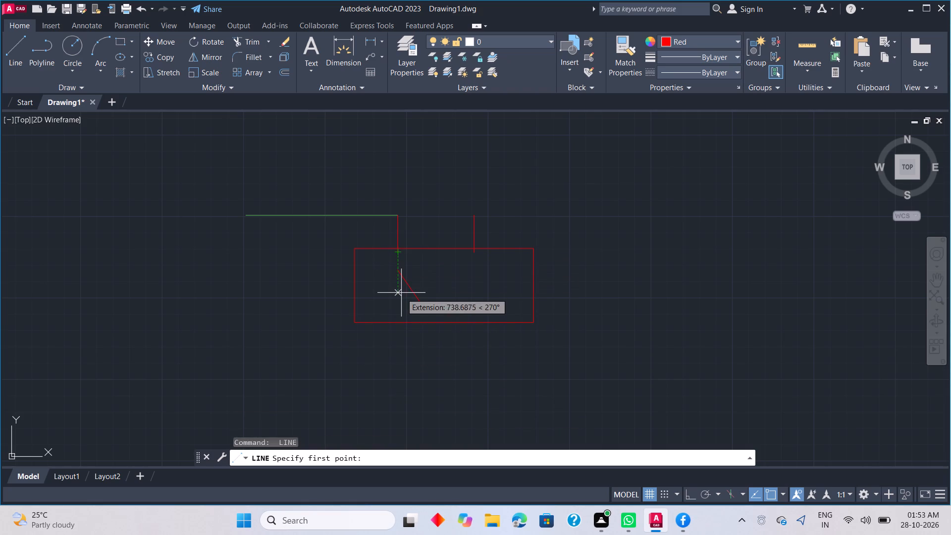
left_click(402, 309)
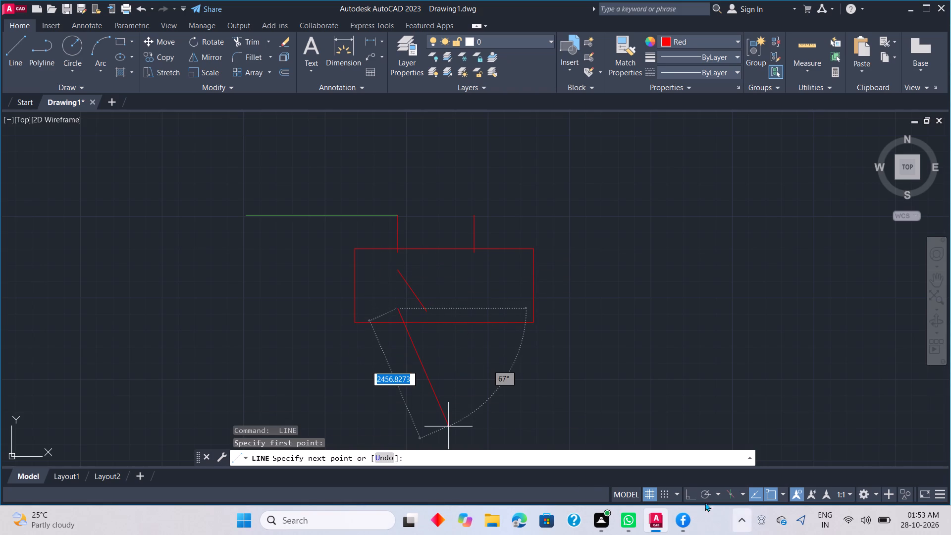
left_click(688, 491)
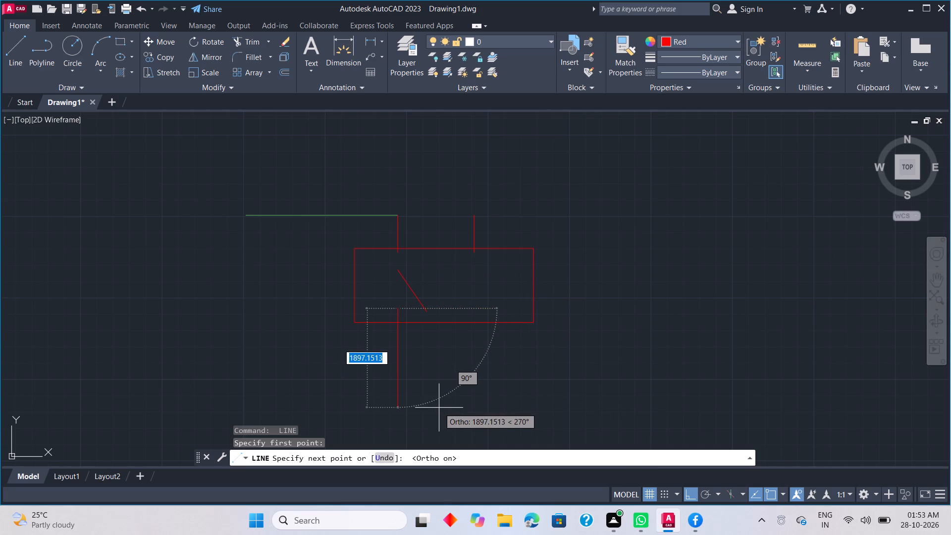
left_click(438, 363)
key("Escape")
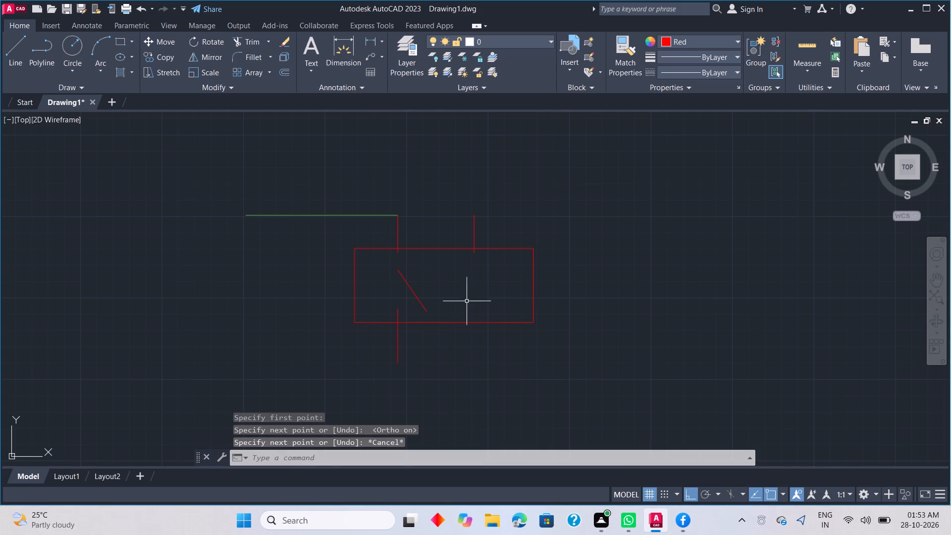
Continue both upper vertical lines downward with new lines, the left one to the diagonal's top end and the right one to the same level.
scroll(444, 280, "up", 3)
key("space")
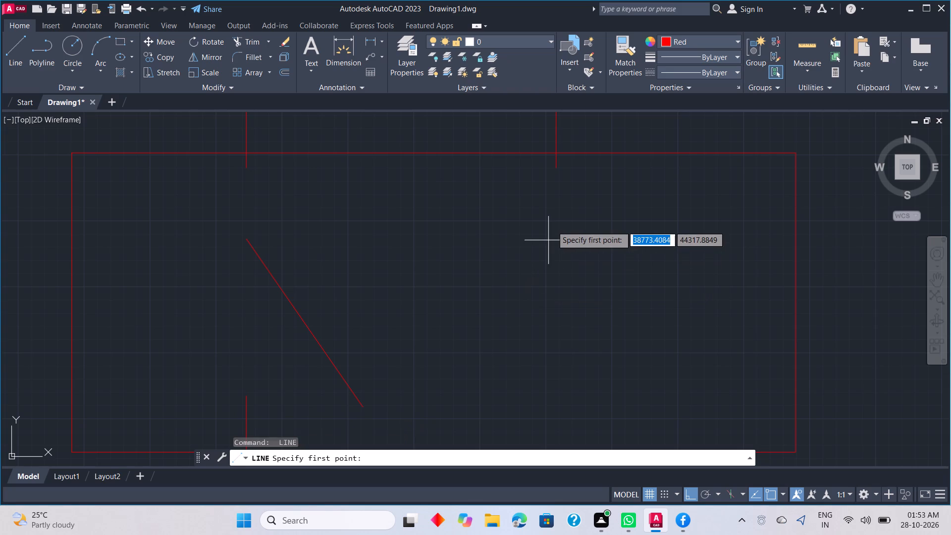
left_click(250, 168)
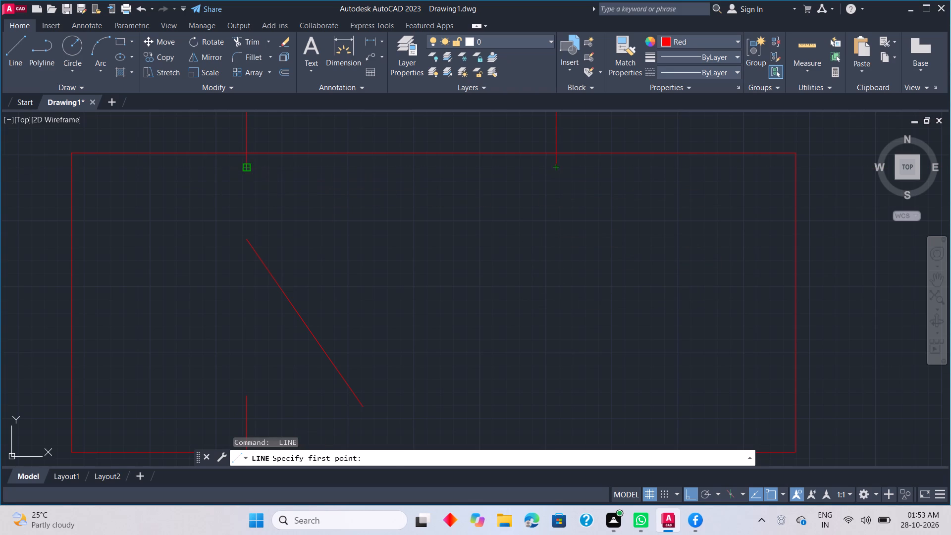
left_click(249, 236)
key("Escape")
key("space")
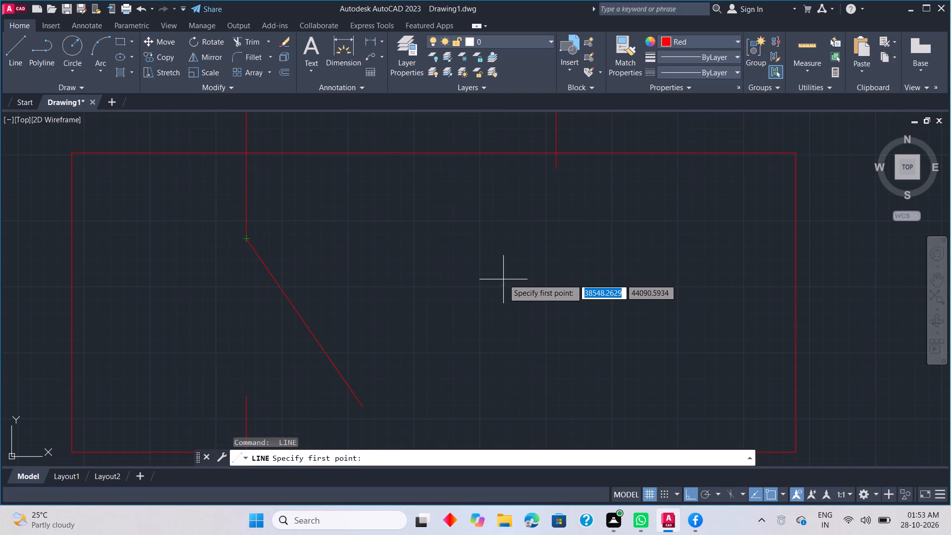
left_click(557, 238)
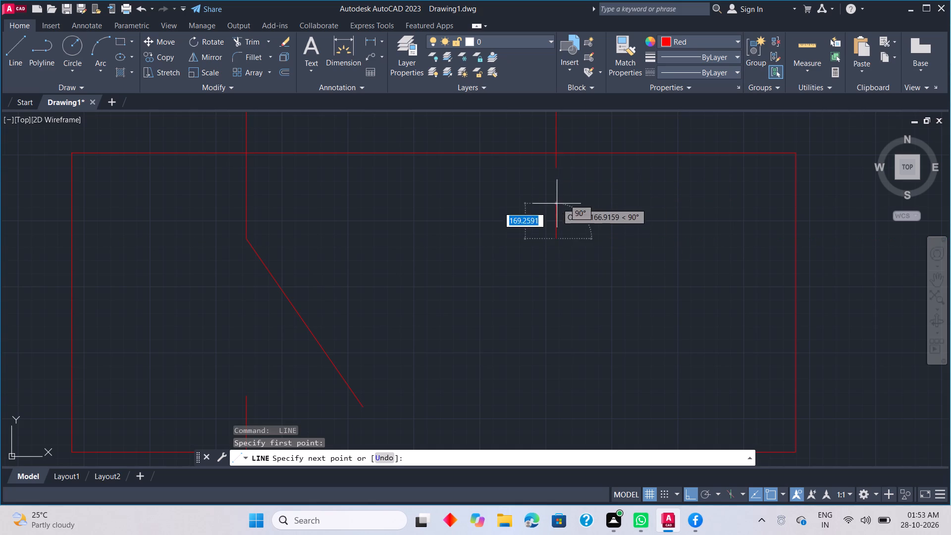
left_click(560, 171)
key("Escape")
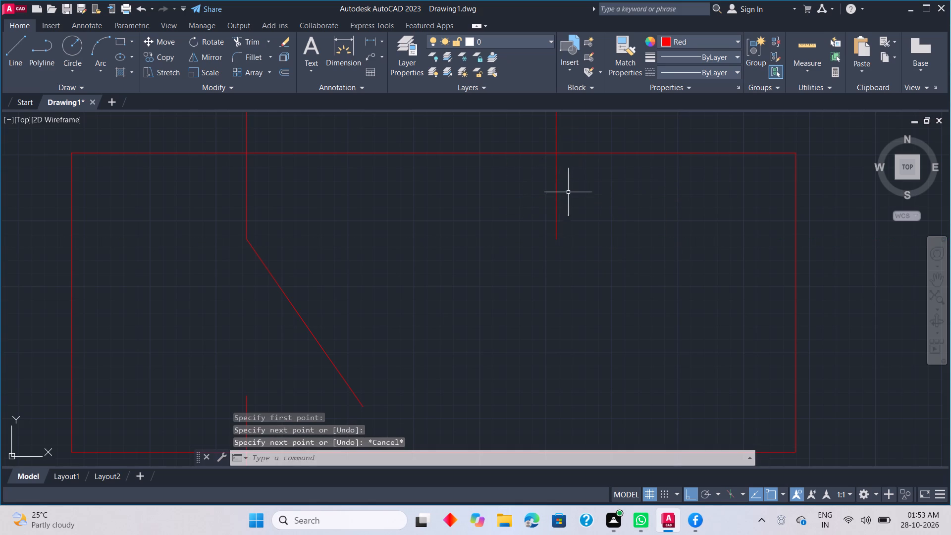
Draw a smaller rectangle about 1,356 by 635 units inside the large one, its top edge at the right vertical line's lower end.
key("r")
key("e")
key("c")
key("space")
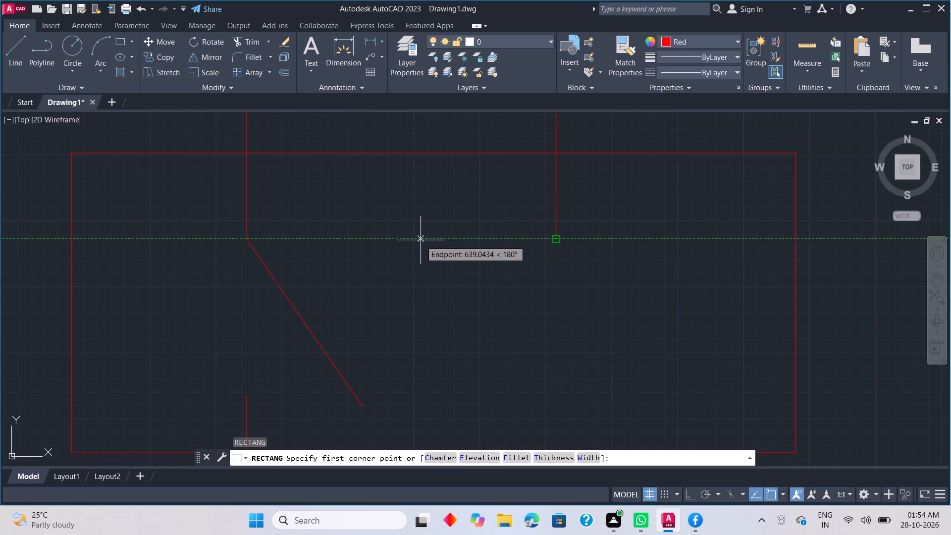
left_click_drag(420, 240, 426, 242)
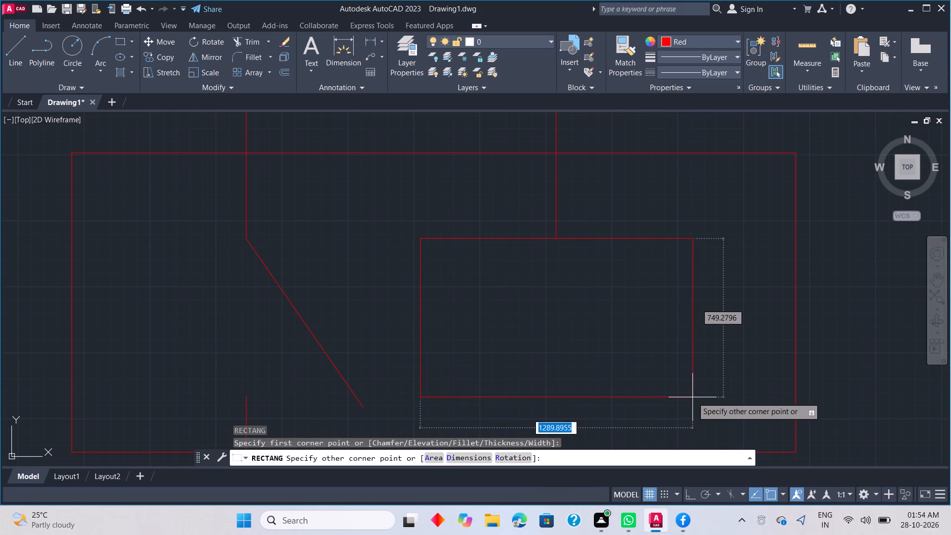
middle_click_drag(692, 397, 683, 345)
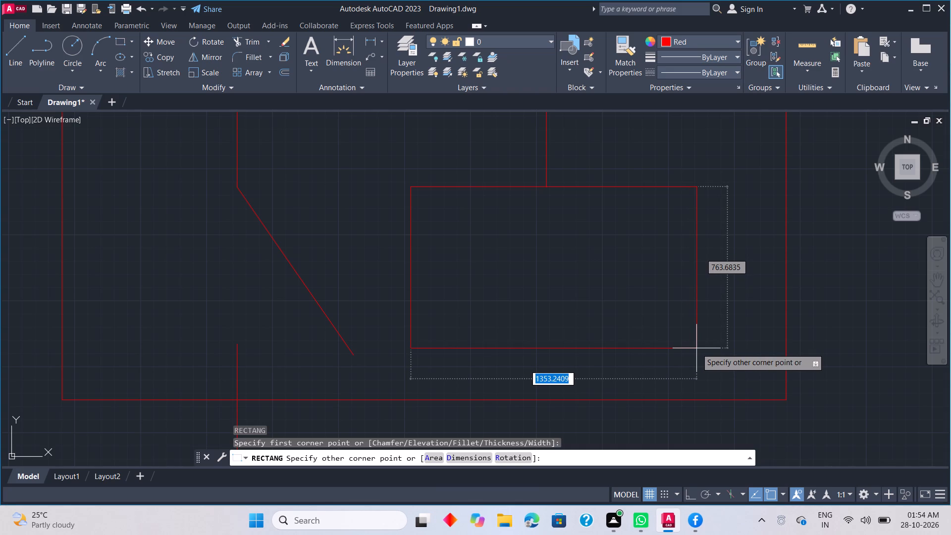
left_click(697, 321)
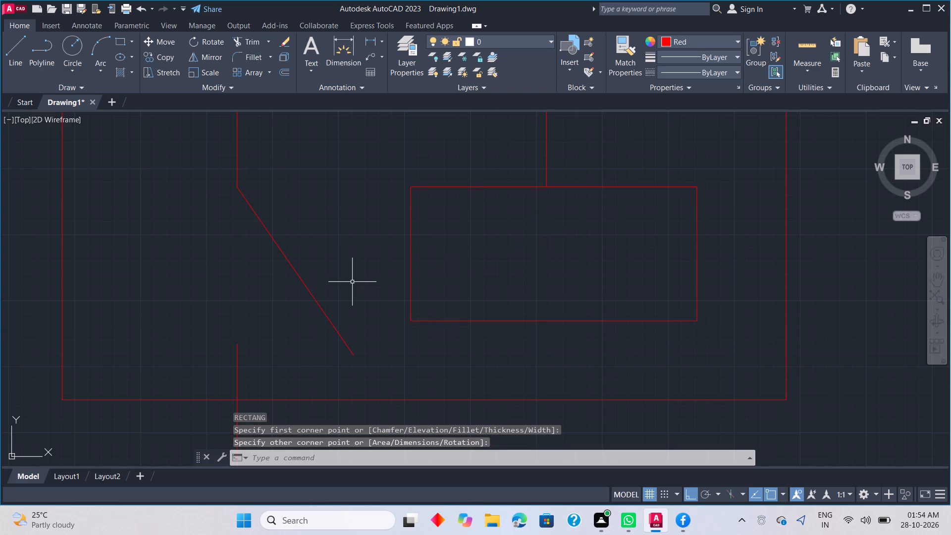
Draw a horizontal line about 632 units long from the diagonal line to the small rectangle's left edge.
scroll(349, 284, "up", 1)
middle_click_drag(349, 284, 493, 301)
key("l")
key("space")
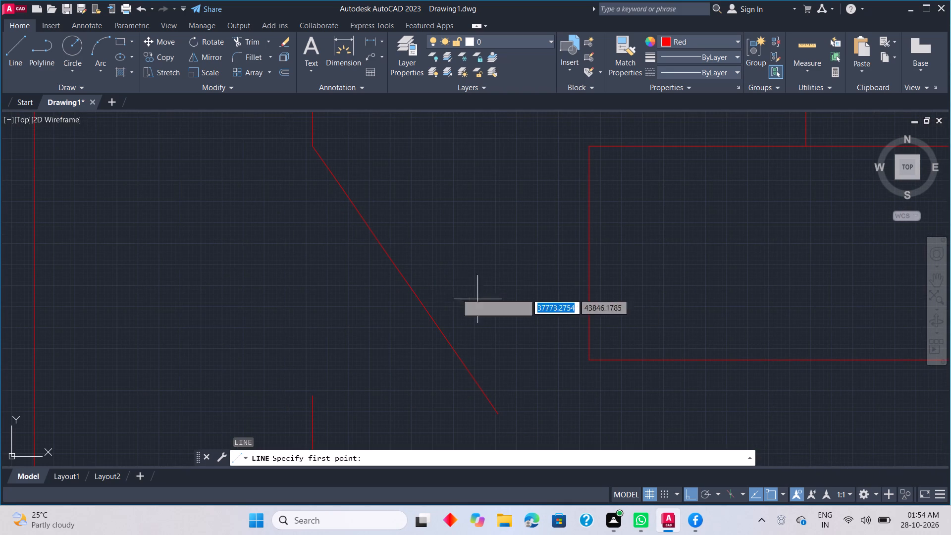
left_click(377, 234)
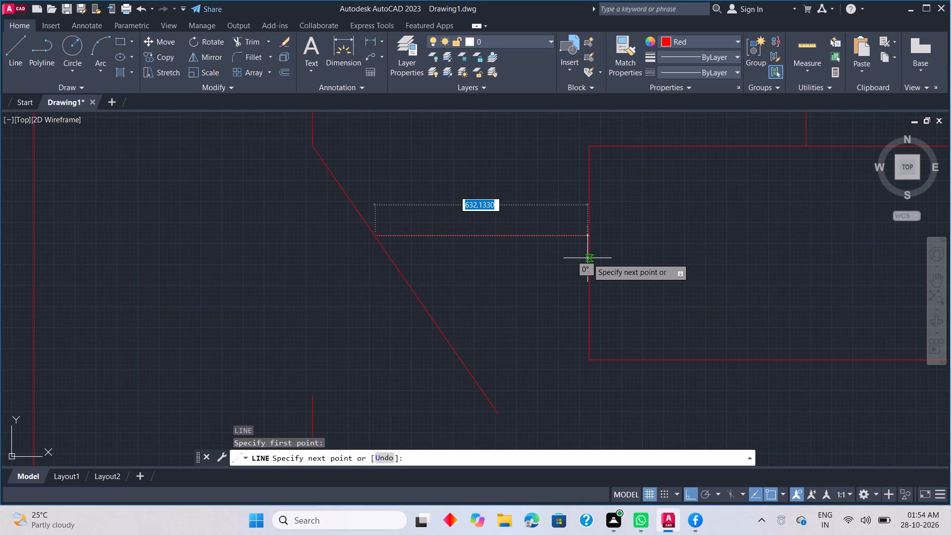
left_click(589, 236)
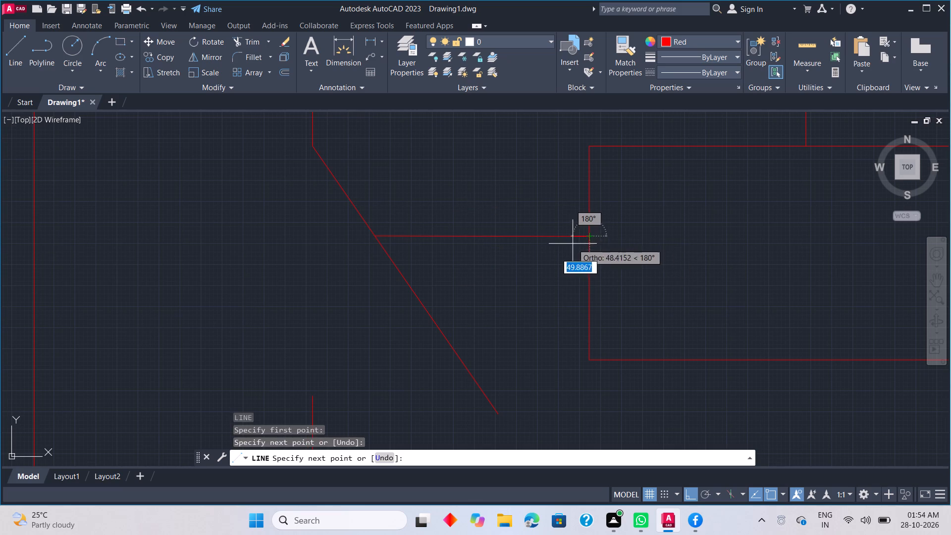
key("Escape")
Load the DASHED2 linetype from acad.lin into the drawing.
left_click(520, 235)
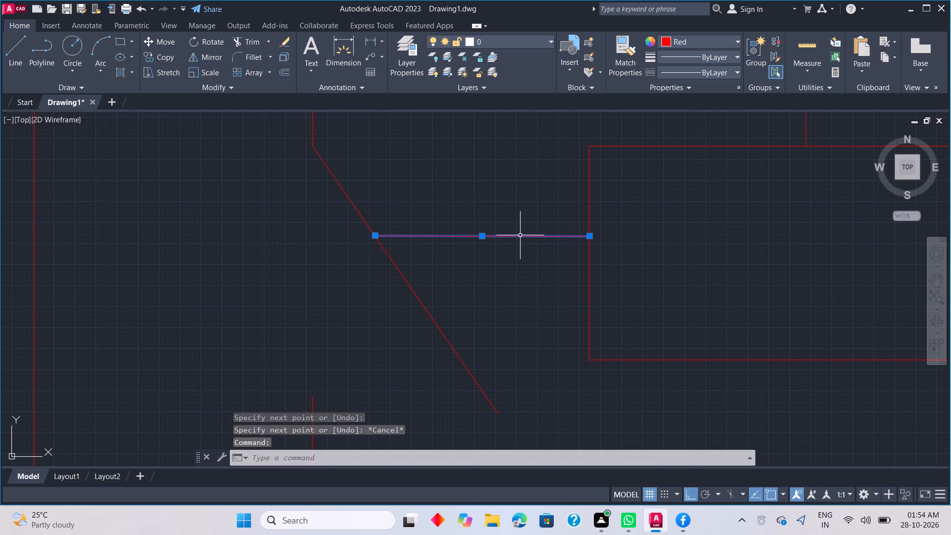
left_click(731, 67)
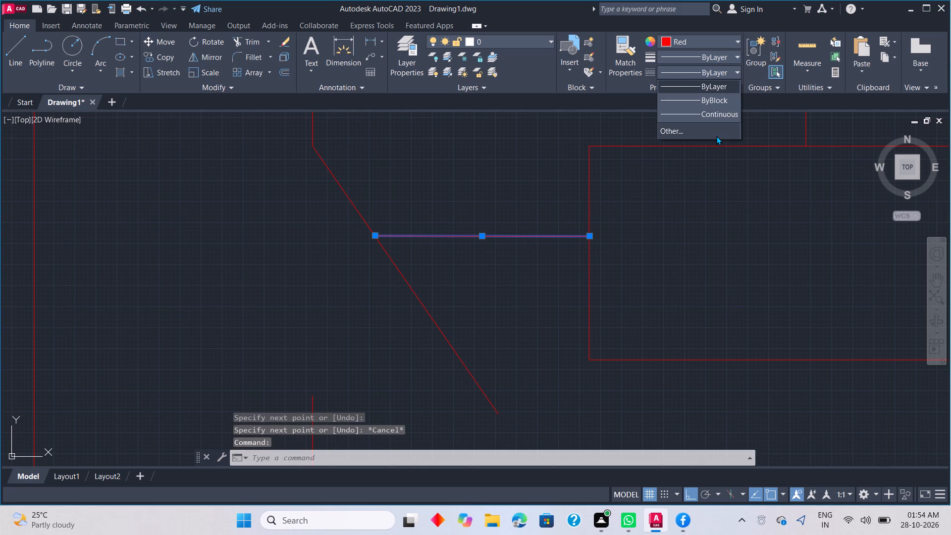
left_click(716, 136)
left_click(580, 152)
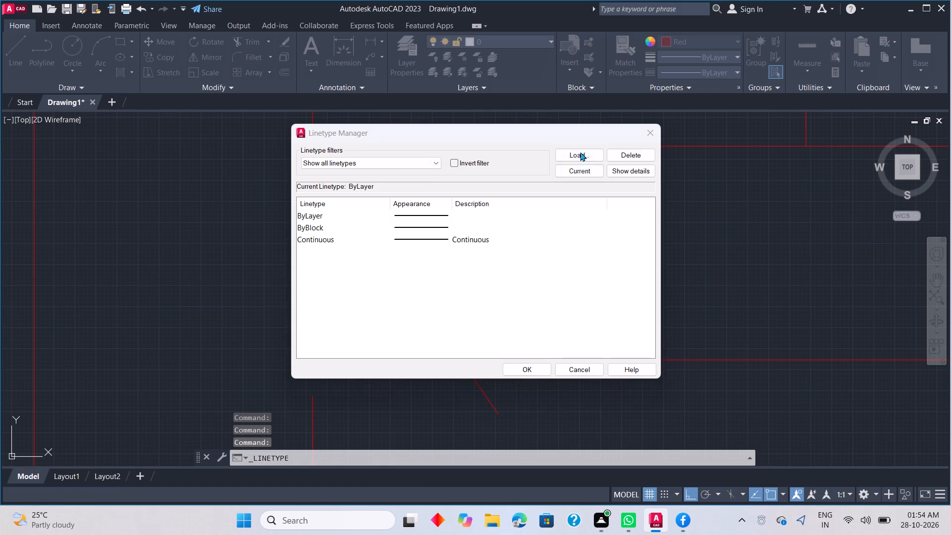
scroll(542, 243, "down", 5)
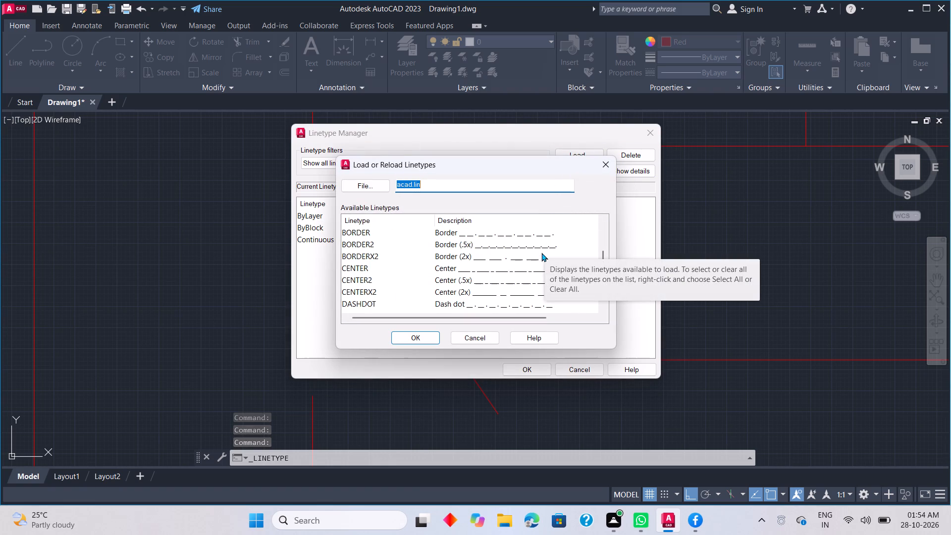
scroll(522, 282, "down", 2)
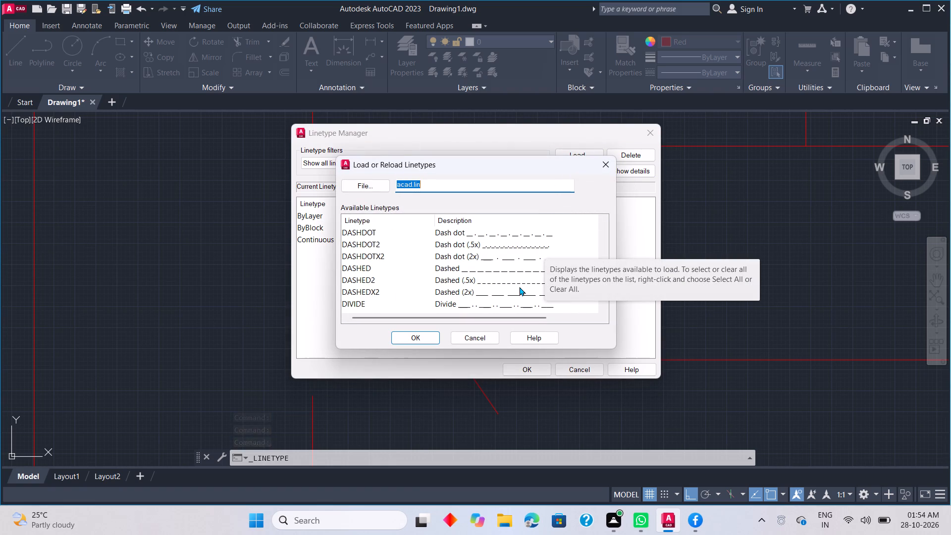
left_click(521, 281)
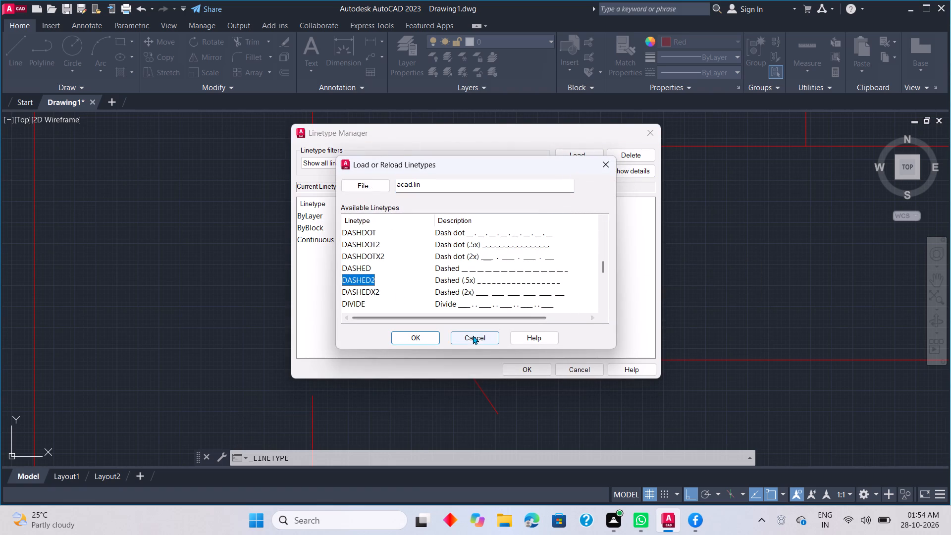
left_click(422, 338)
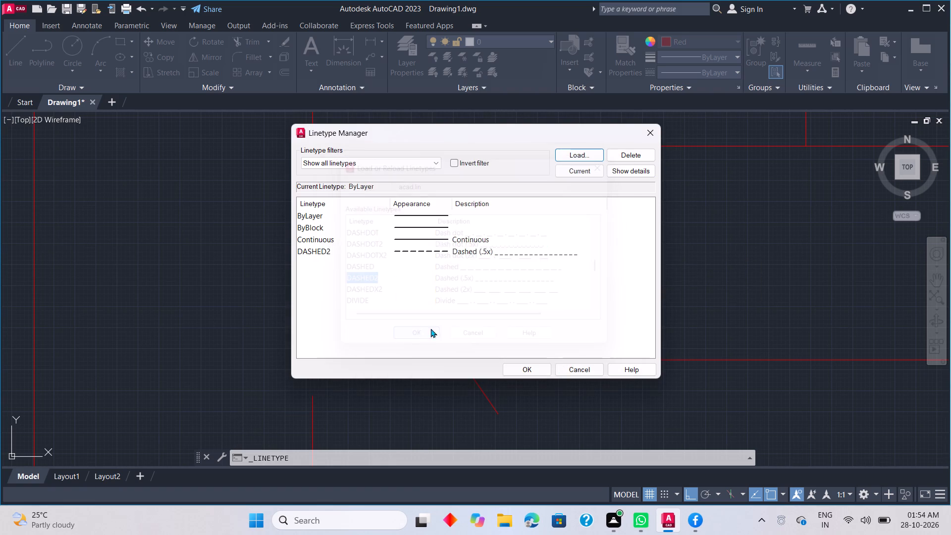
left_click(534, 368)
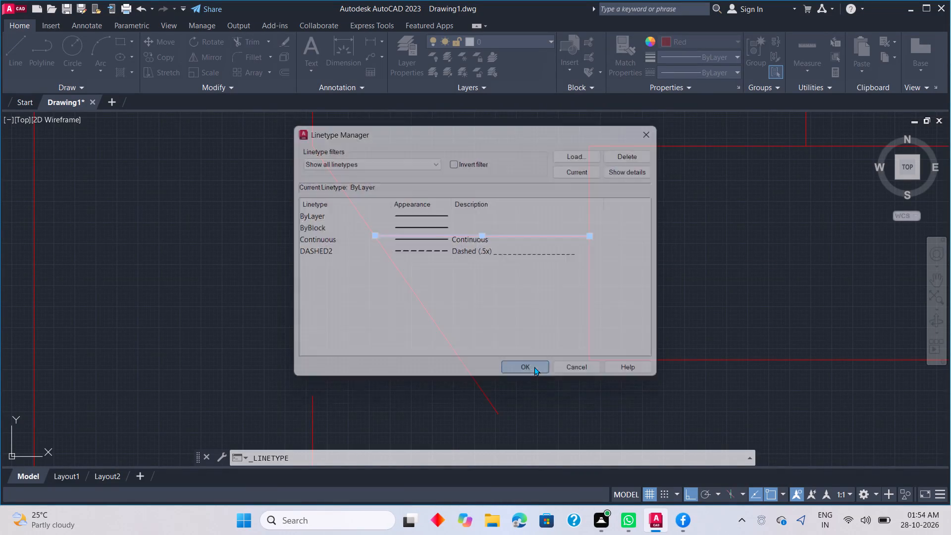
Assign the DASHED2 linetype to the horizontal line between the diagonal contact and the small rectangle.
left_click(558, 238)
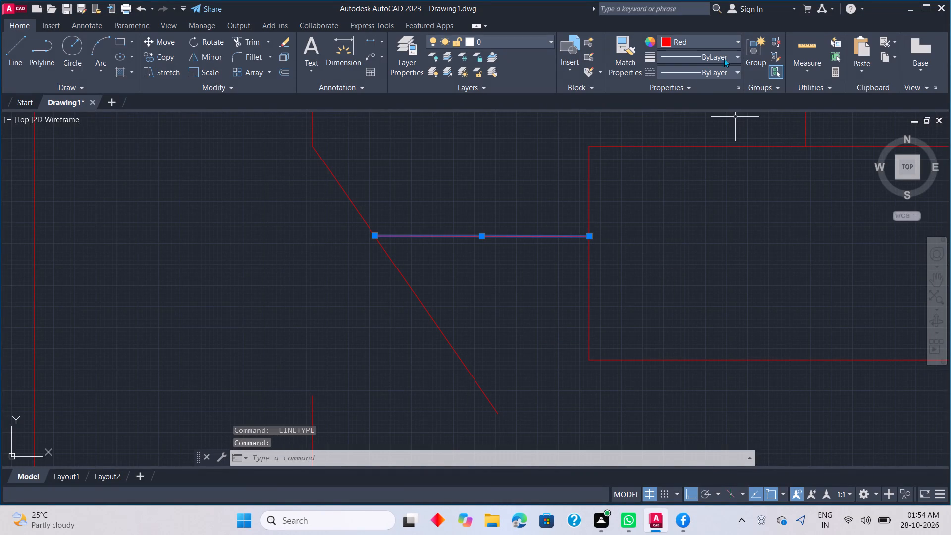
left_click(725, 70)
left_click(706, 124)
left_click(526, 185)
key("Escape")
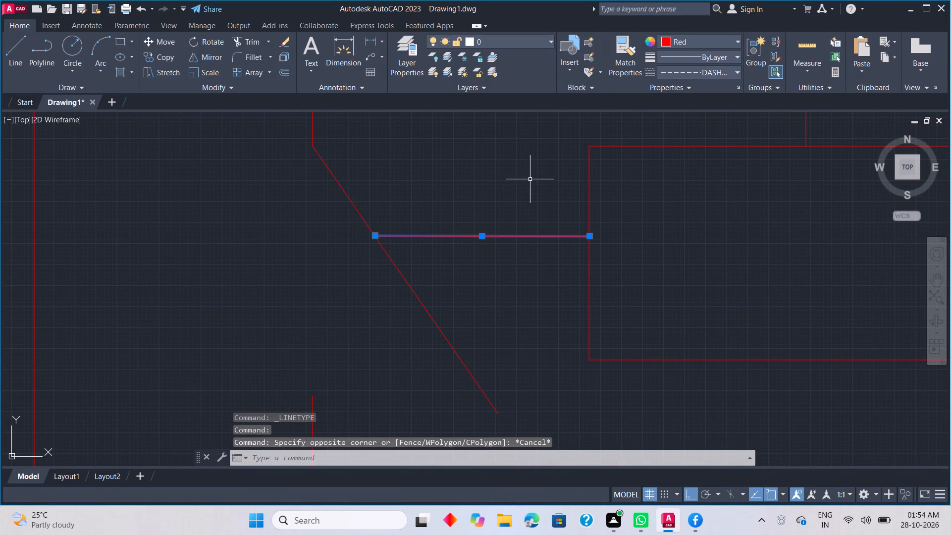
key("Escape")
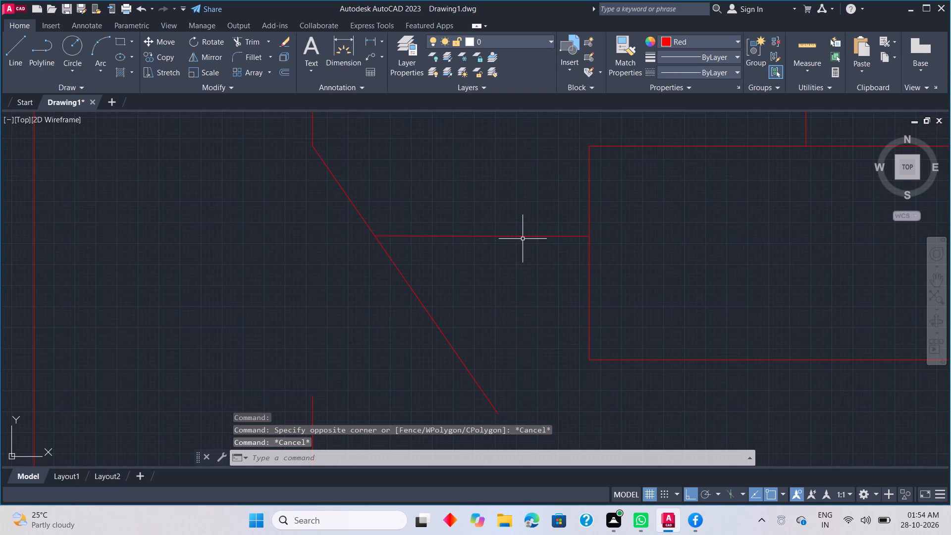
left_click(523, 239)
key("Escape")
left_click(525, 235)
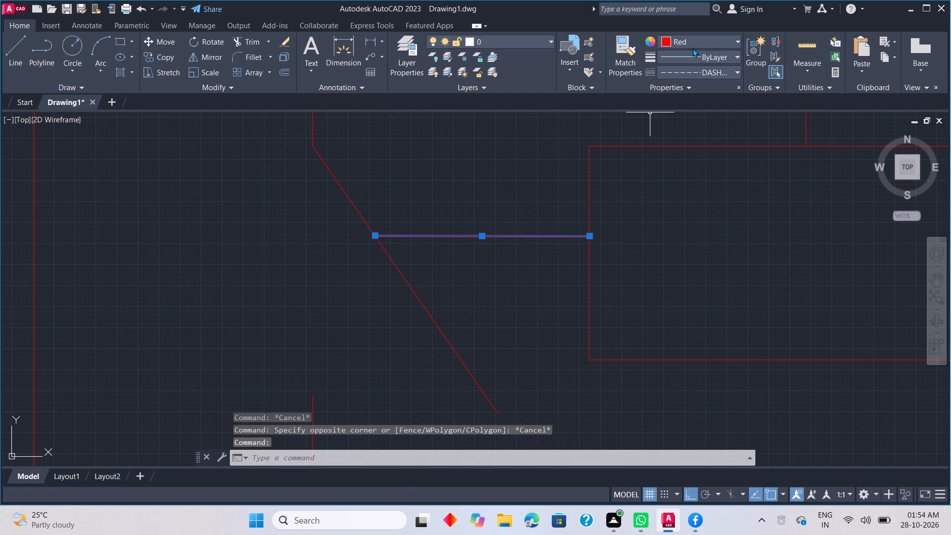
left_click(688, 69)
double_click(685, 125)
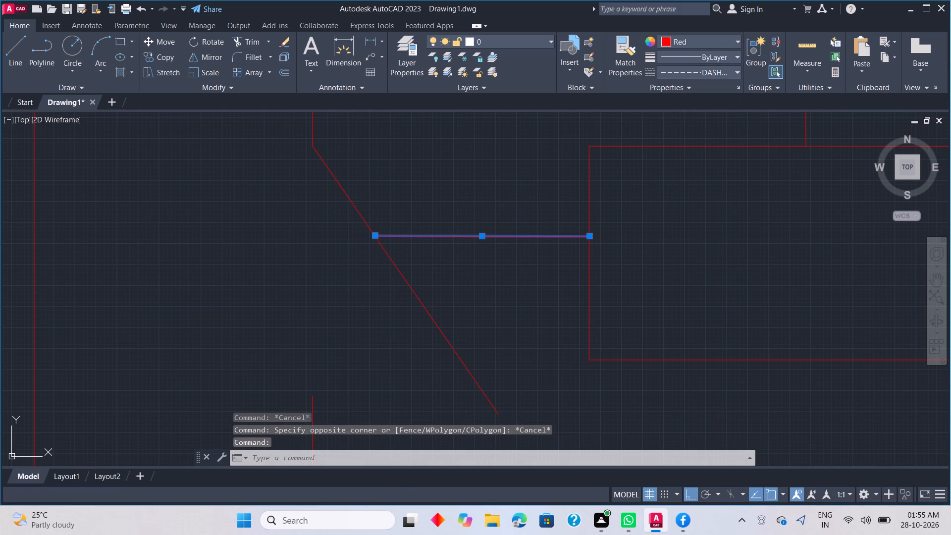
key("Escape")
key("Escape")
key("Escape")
Load the DASHED linetype from acad.lin into the drawing.
left_click(523, 238)
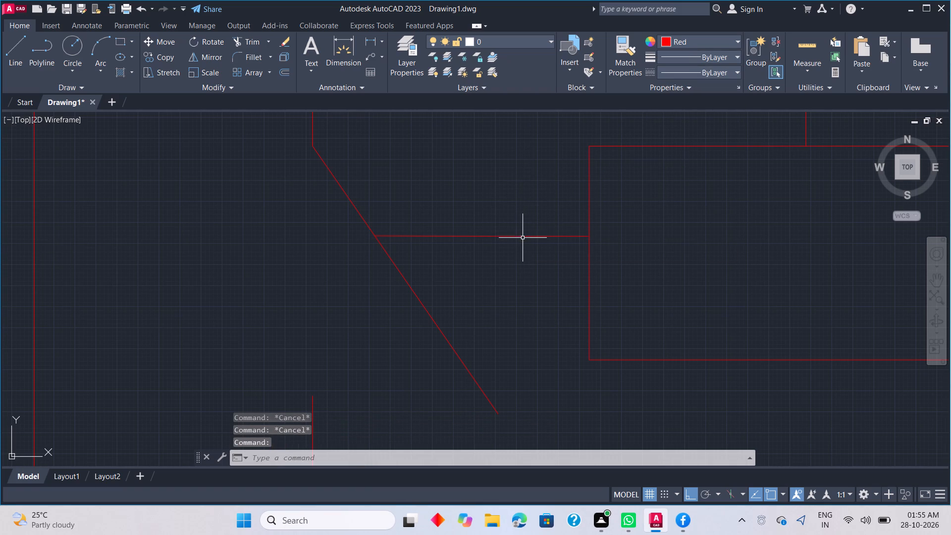
left_click(728, 54)
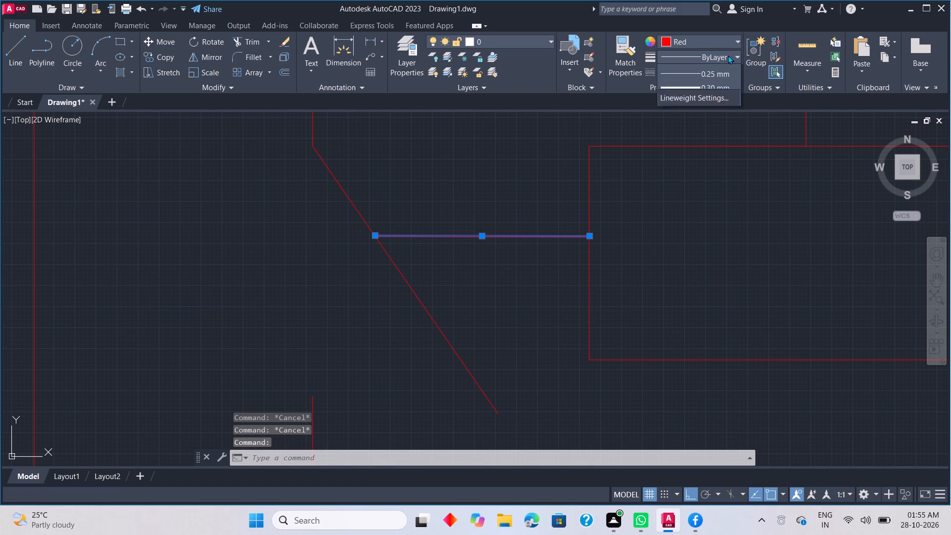
left_click(728, 56)
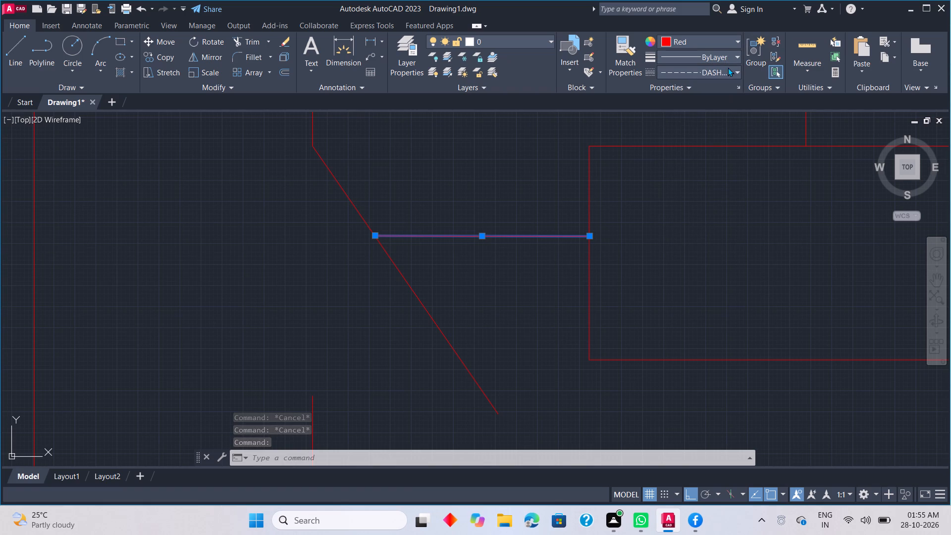
left_click(728, 67)
left_click(705, 141)
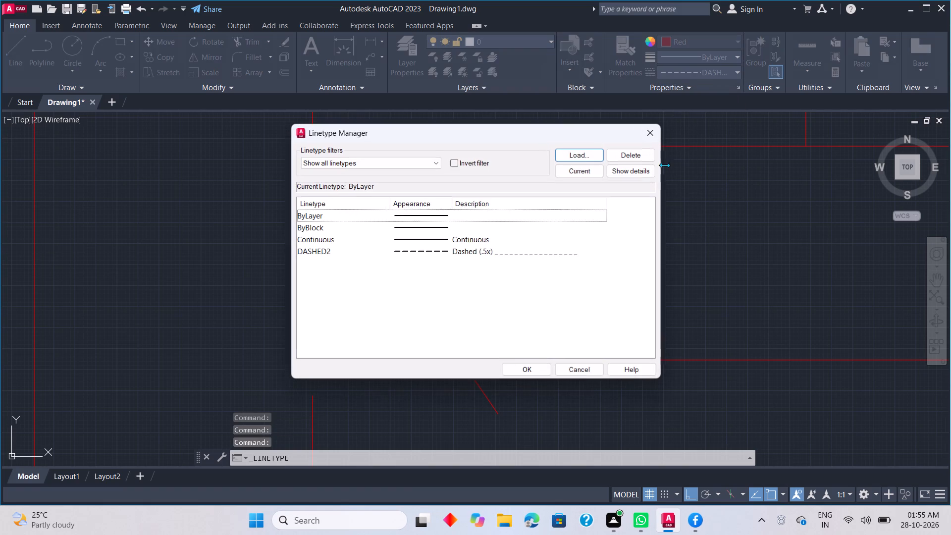
scroll(539, 214, "down", 1)
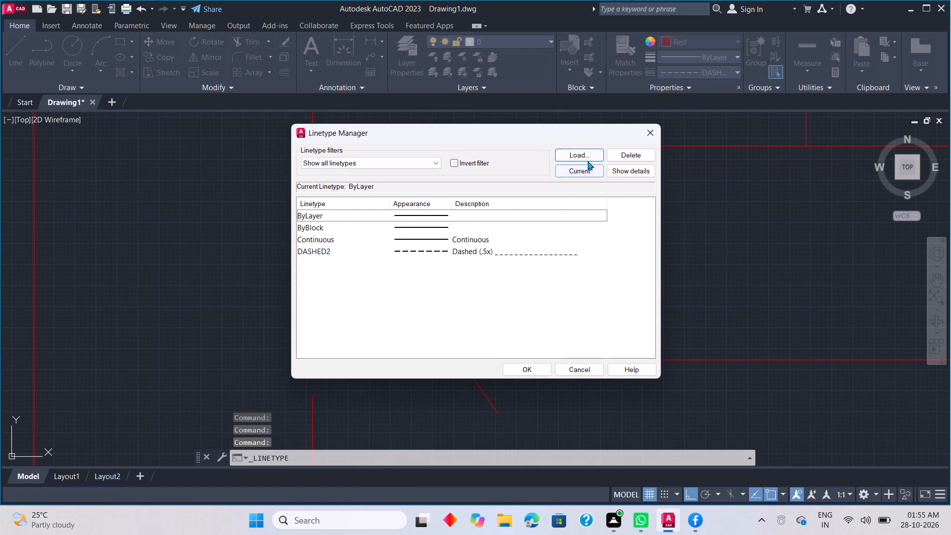
left_click(587, 158)
scroll(551, 223, "down", 4)
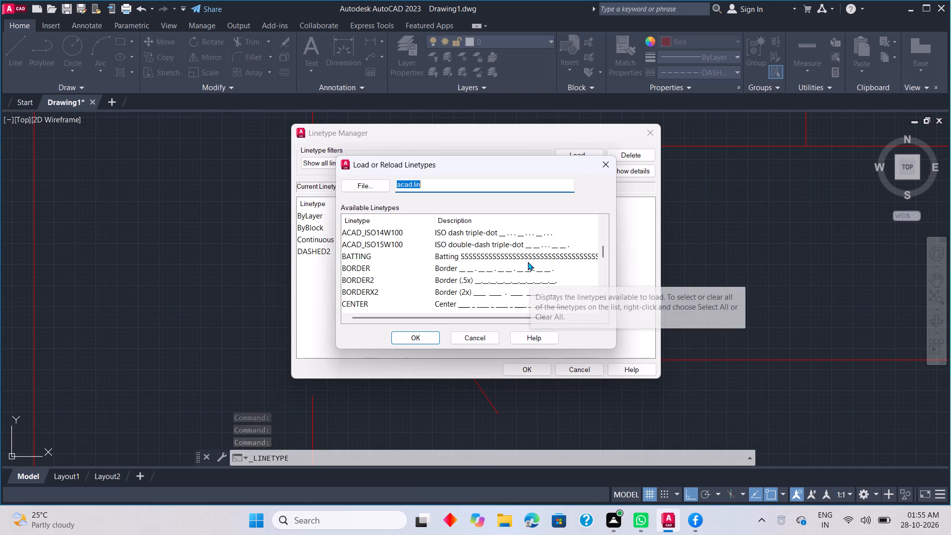
scroll(528, 273, "down", 2)
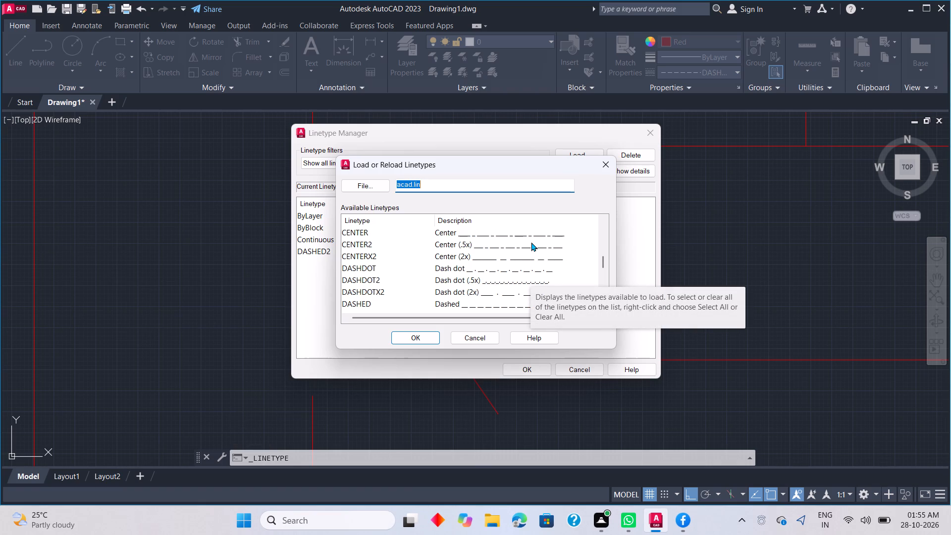
scroll(531, 242, "down", 1)
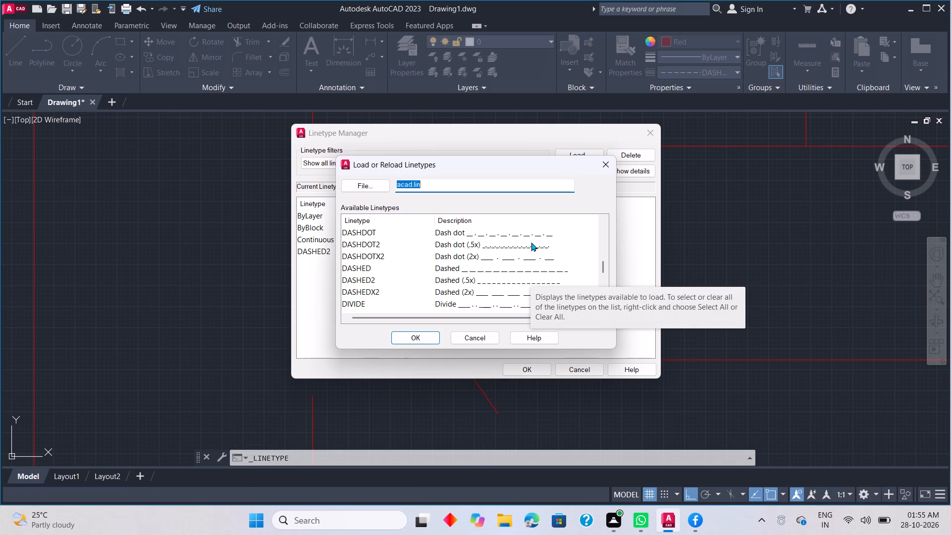
left_click(526, 270)
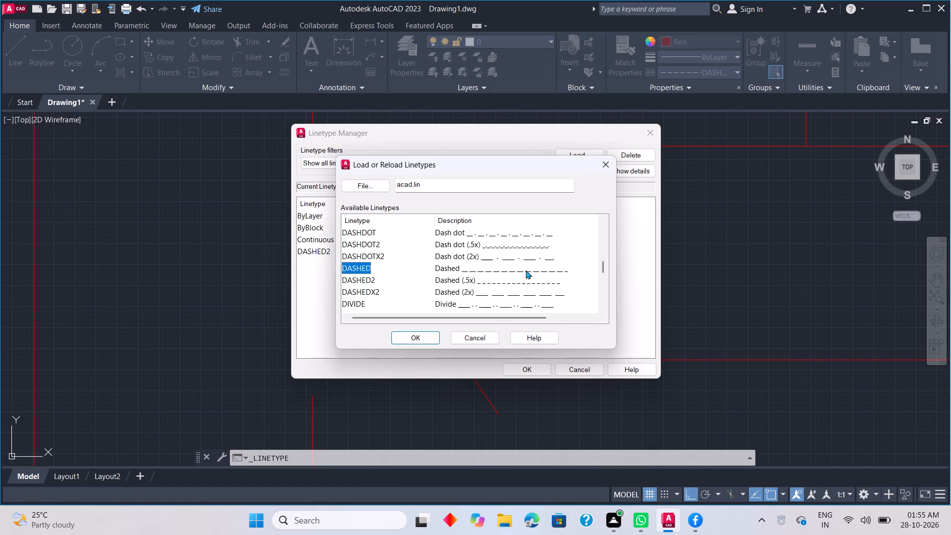
left_click(430, 338)
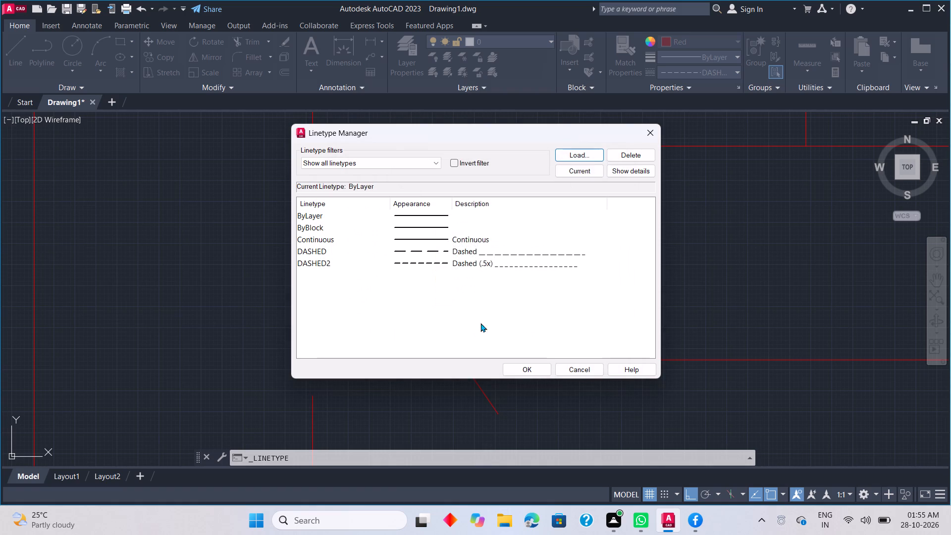
left_click(535, 369)
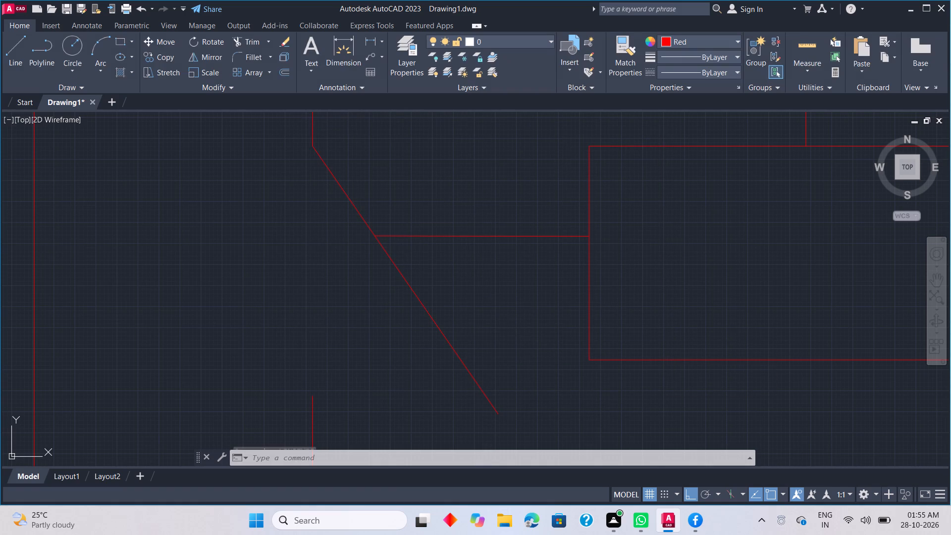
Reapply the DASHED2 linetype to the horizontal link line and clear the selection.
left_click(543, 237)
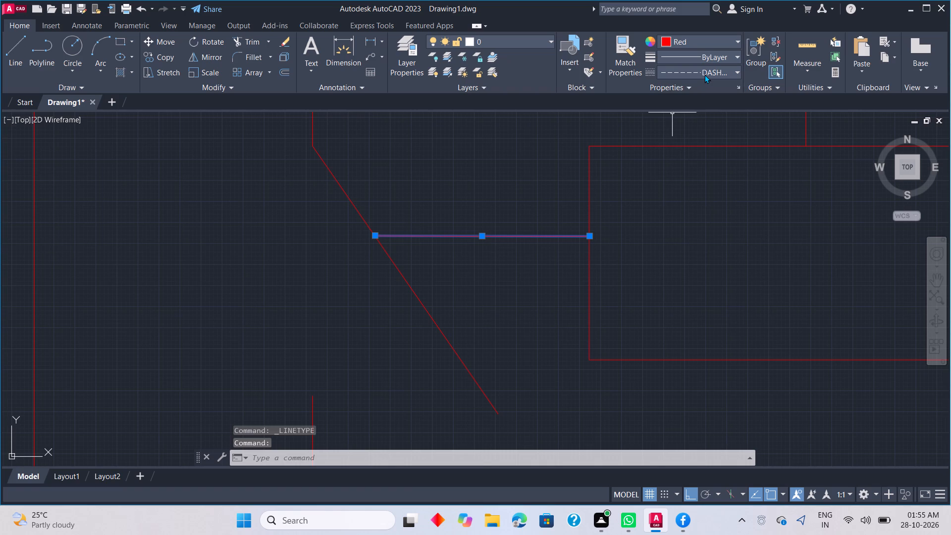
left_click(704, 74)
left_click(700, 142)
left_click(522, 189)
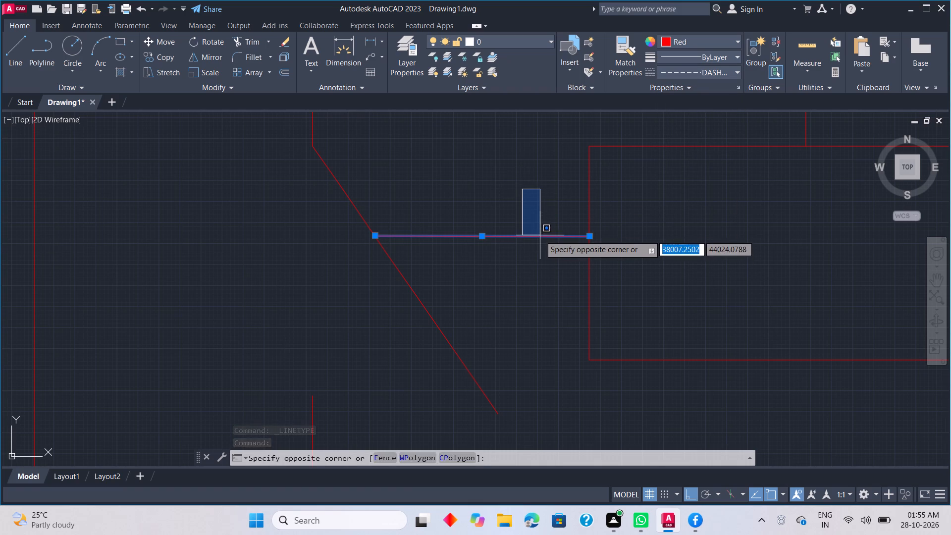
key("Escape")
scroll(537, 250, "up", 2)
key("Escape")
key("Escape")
Examine the horizontal link line's dash pattern at different zoom levels.
scroll(534, 216, "up", 2)
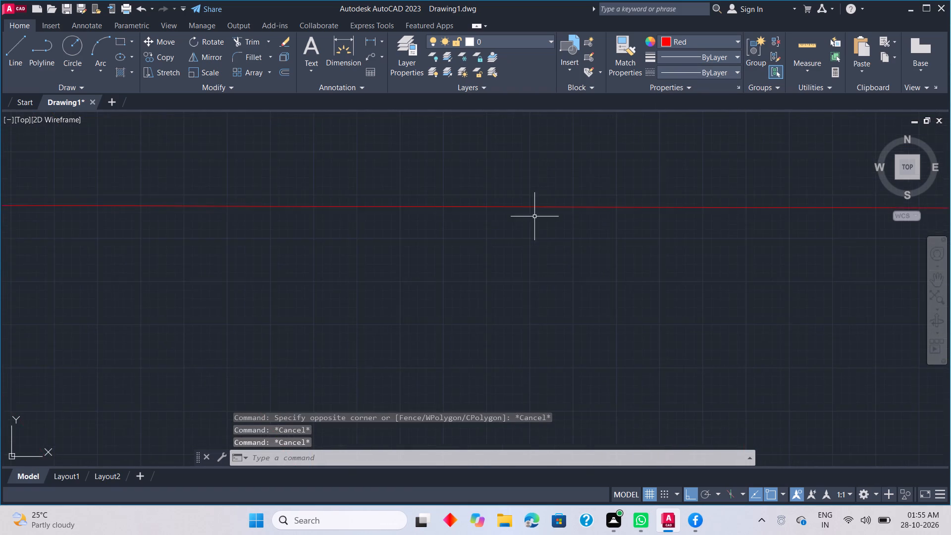
scroll(534, 216, "up", 6)
scroll(537, 208, "down", 6)
scroll(537, 208, "up", 1)
scroll(537, 208, "down", 10)
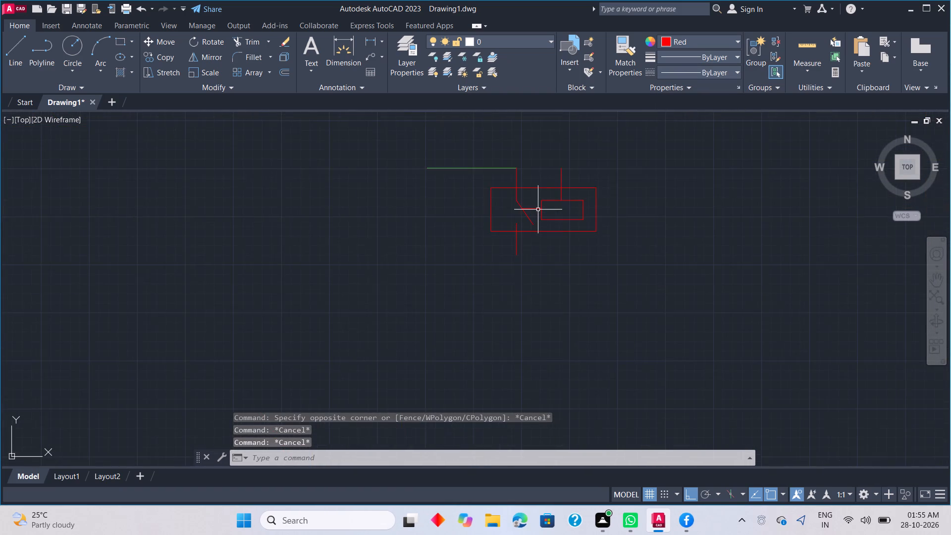
scroll(538, 217, "up", 4)
scroll(538, 216, "down", 12)
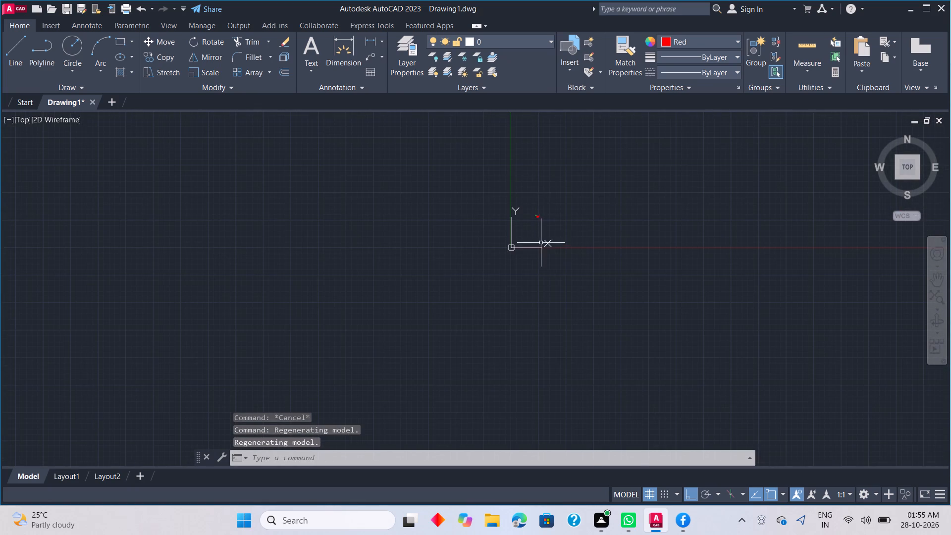
Change the linetype of the horizontal line between the diagonal contact and the small rectangle to DASHED.
scroll(541, 223, "up", 5)
middle_click_drag(505, 162, 561, 246)
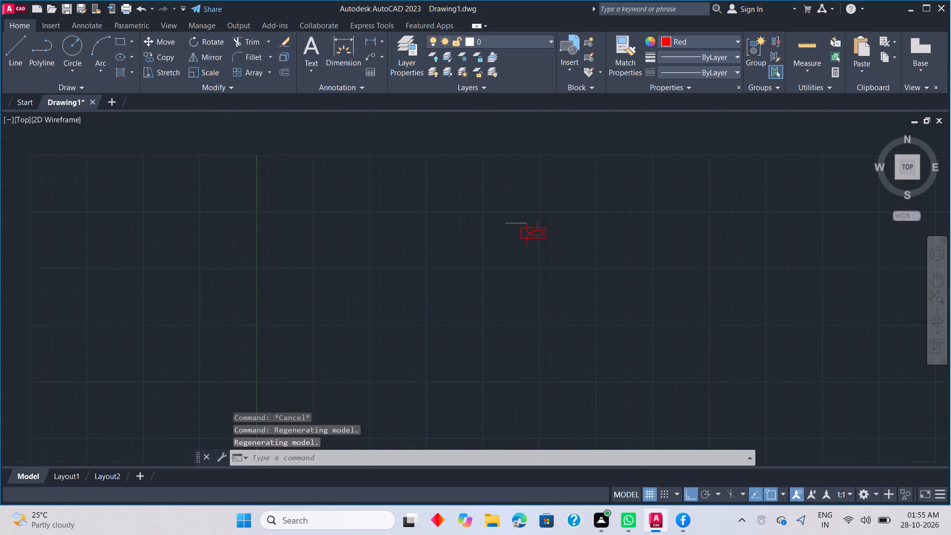
scroll(541, 232, "up", 3)
scroll(501, 249, "up", 3)
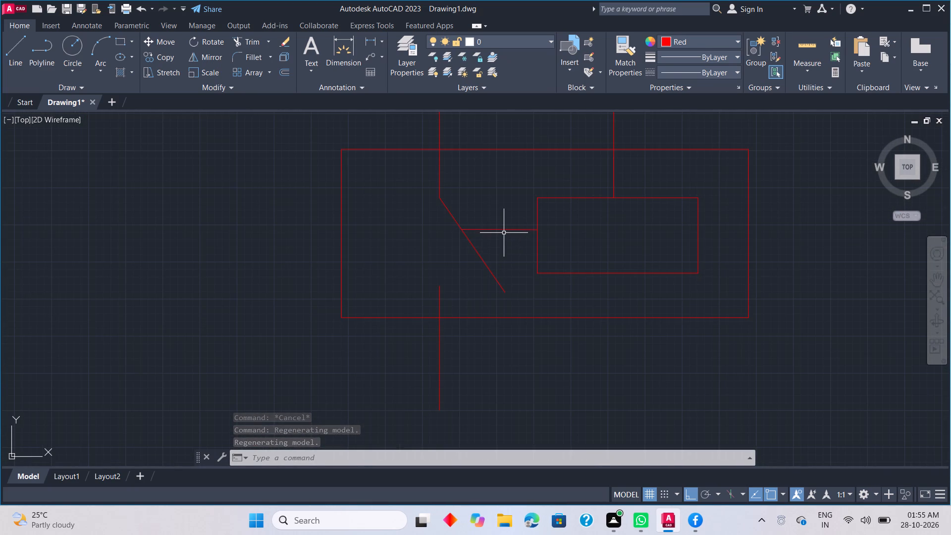
left_click(505, 230)
left_click(665, 71)
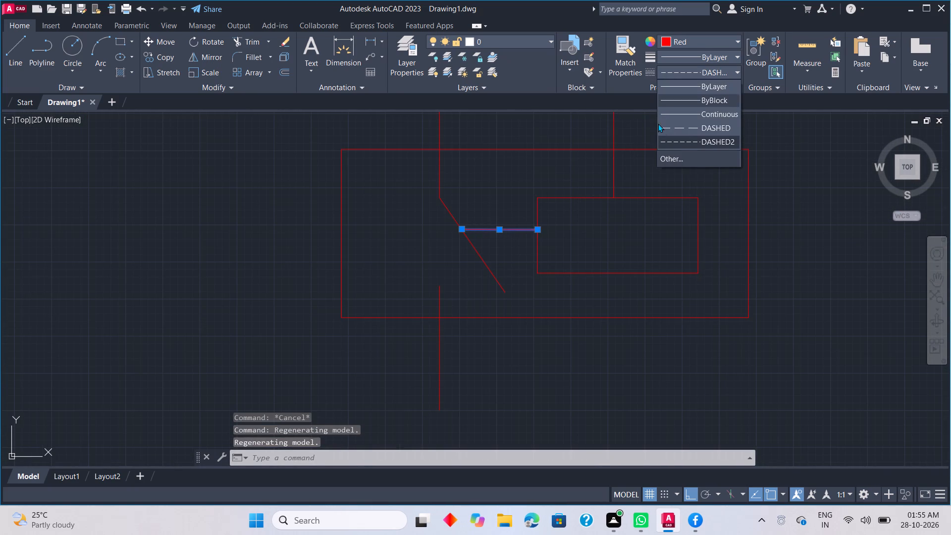
left_click(660, 128)
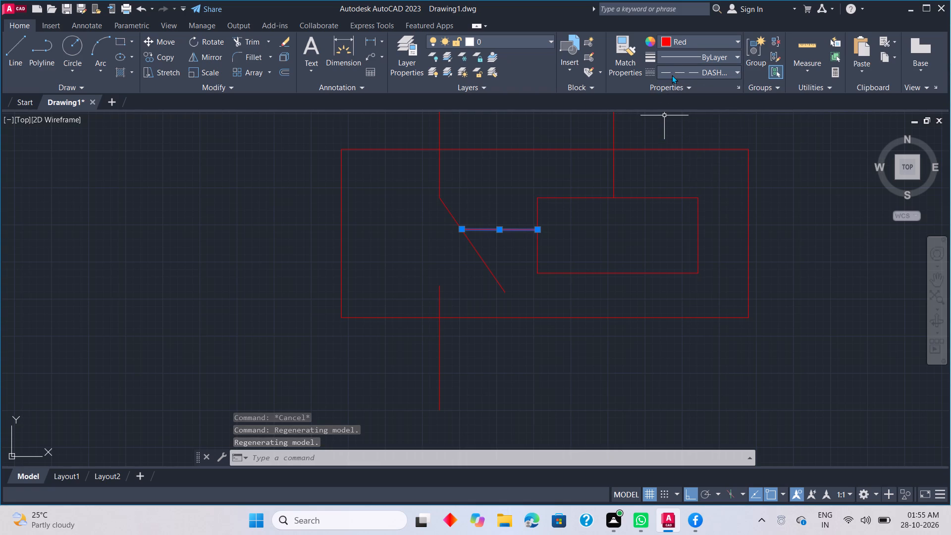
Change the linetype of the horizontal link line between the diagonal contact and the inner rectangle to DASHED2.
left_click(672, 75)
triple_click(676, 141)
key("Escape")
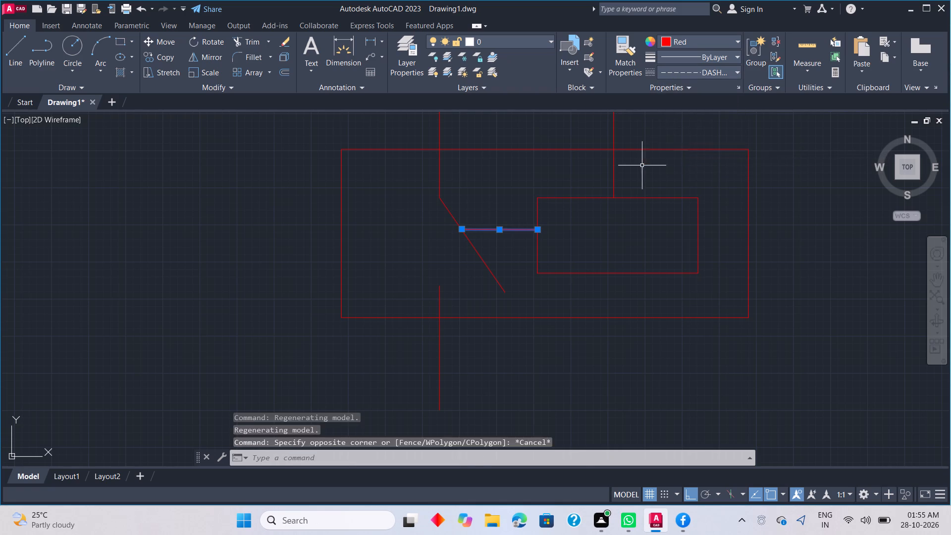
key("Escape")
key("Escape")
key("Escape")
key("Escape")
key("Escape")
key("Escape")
Delete the horizontal link line between the diagonal contact and the inner rectangle.
left_click(513, 230)
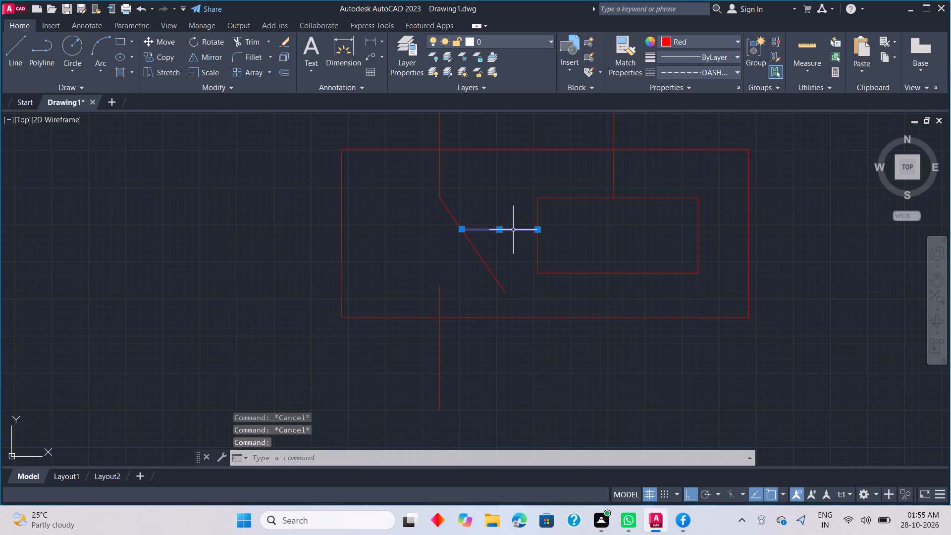
key("Delete")
Draw a horizontal DASHED2 line about 627 units long from the diagonal contact to the inner rectangle's near edge.
type("l")
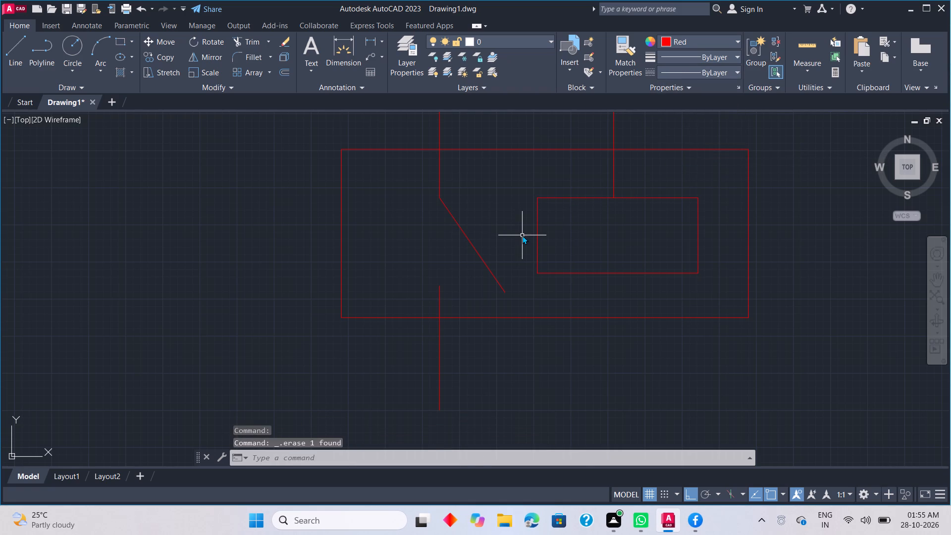
key("space")
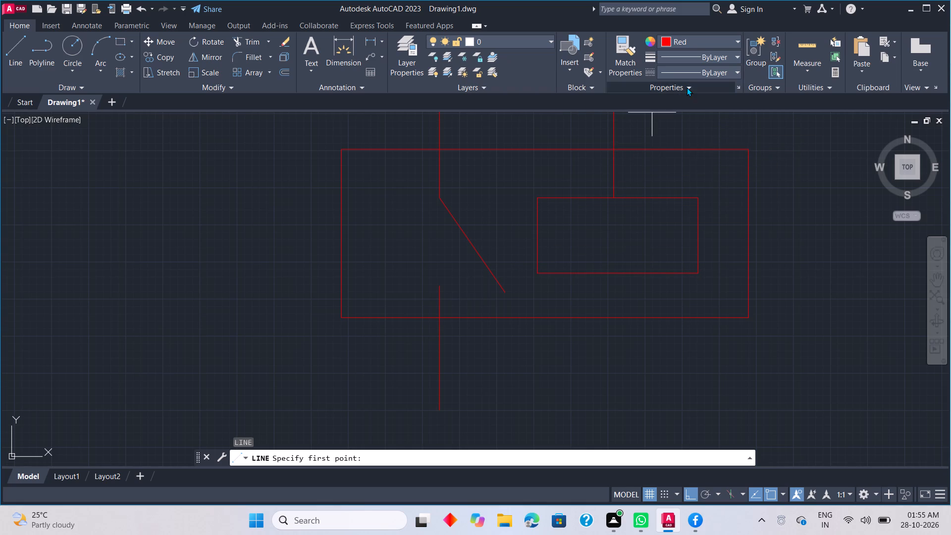
left_click(717, 69)
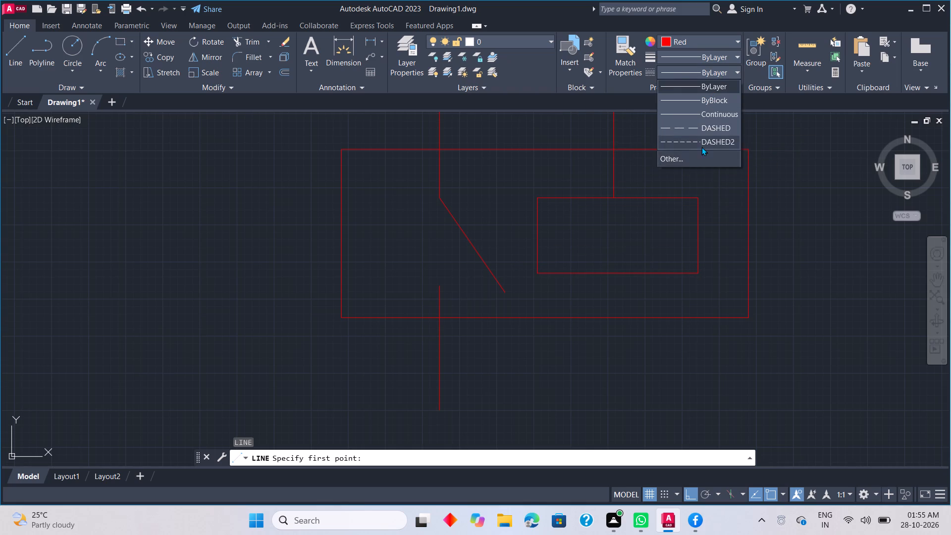
left_click(702, 144)
scroll(490, 240, "up", 2)
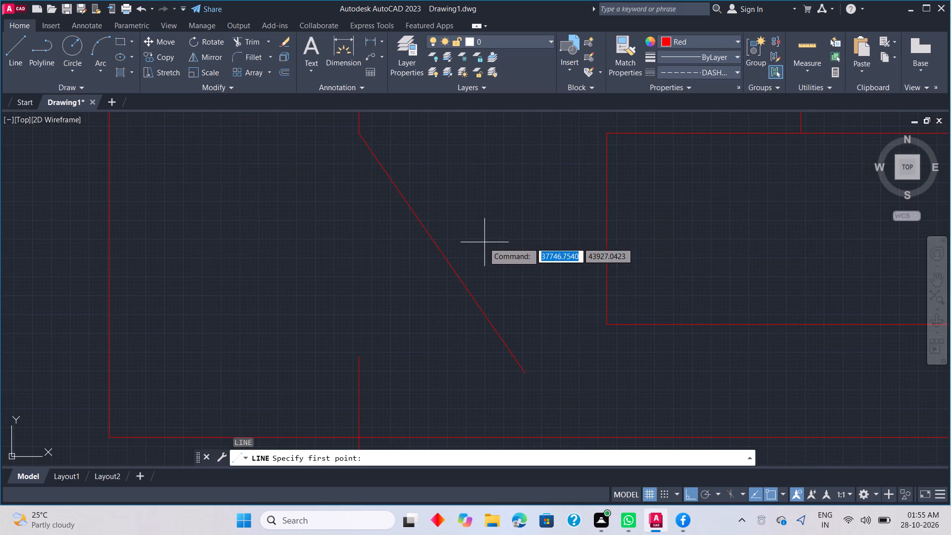
left_click(421, 218)
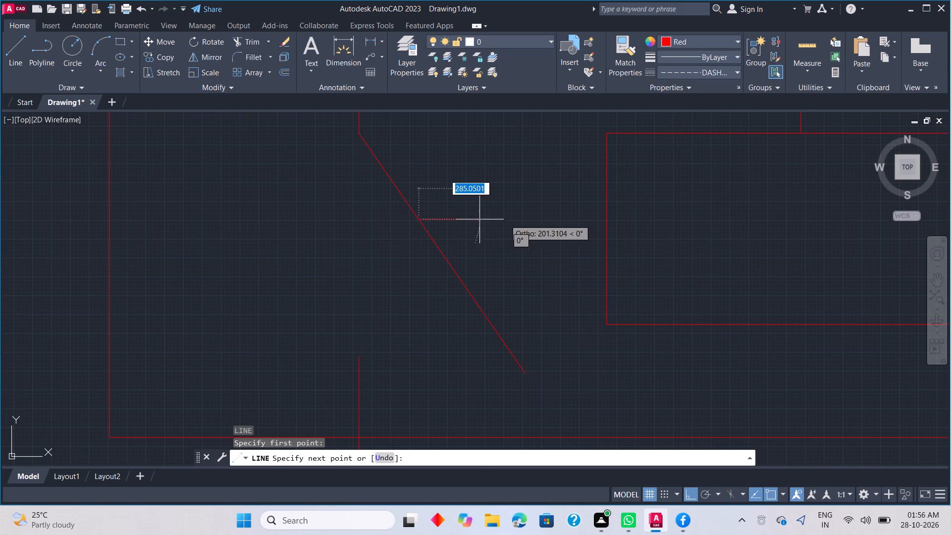
left_click(608, 220)
key("Escape")
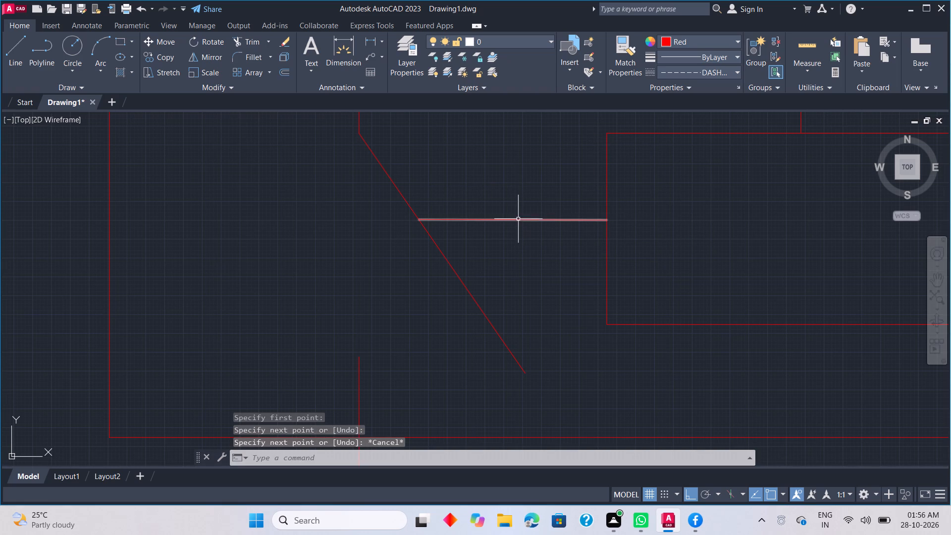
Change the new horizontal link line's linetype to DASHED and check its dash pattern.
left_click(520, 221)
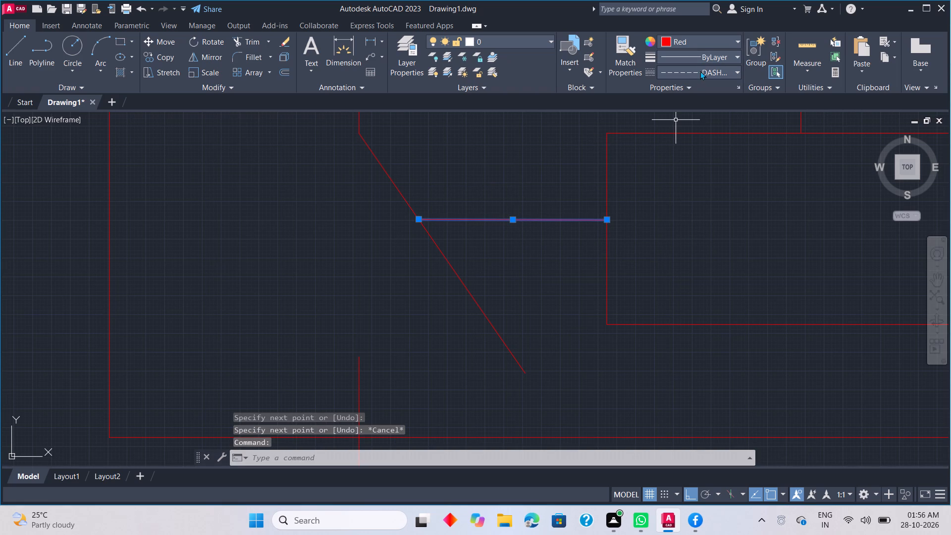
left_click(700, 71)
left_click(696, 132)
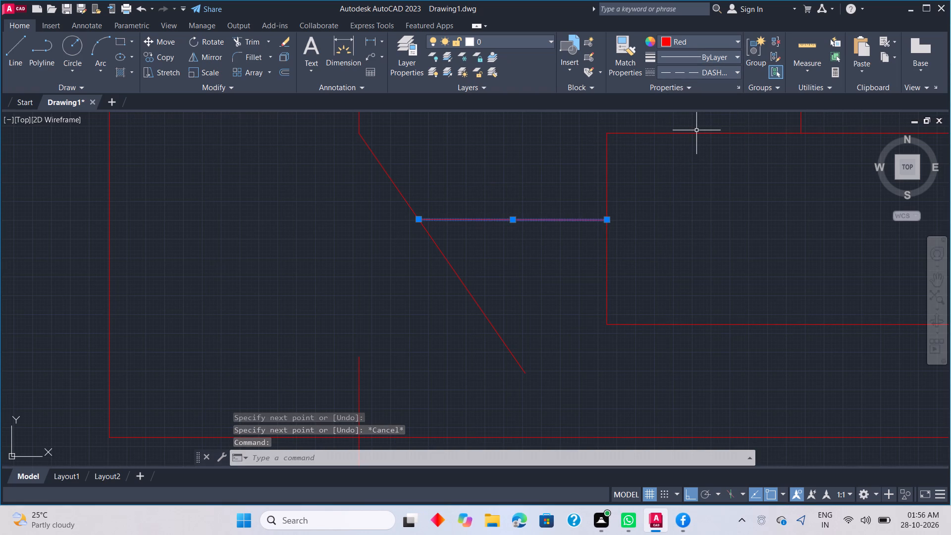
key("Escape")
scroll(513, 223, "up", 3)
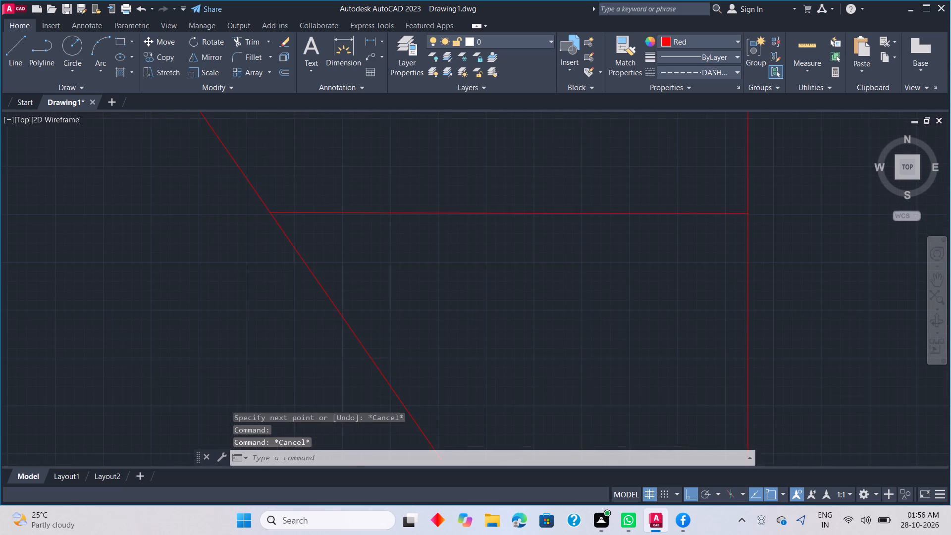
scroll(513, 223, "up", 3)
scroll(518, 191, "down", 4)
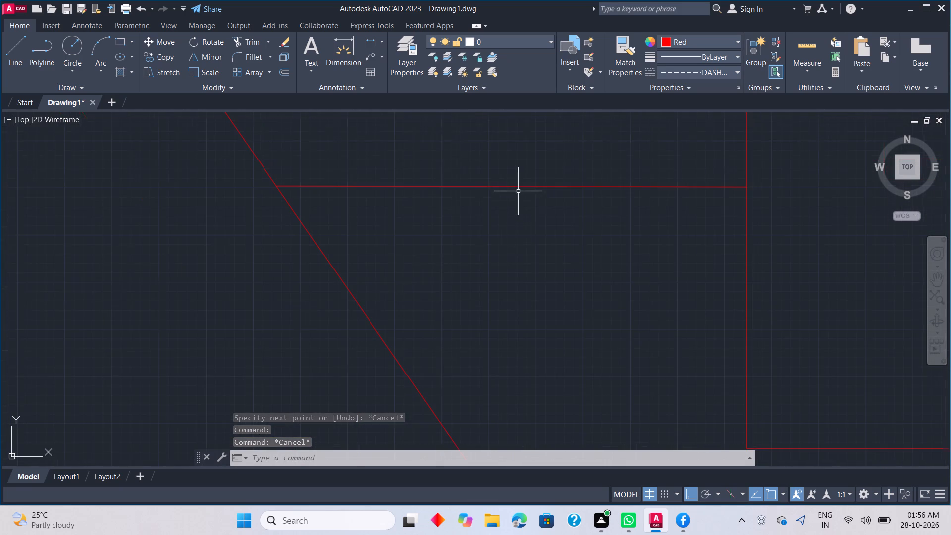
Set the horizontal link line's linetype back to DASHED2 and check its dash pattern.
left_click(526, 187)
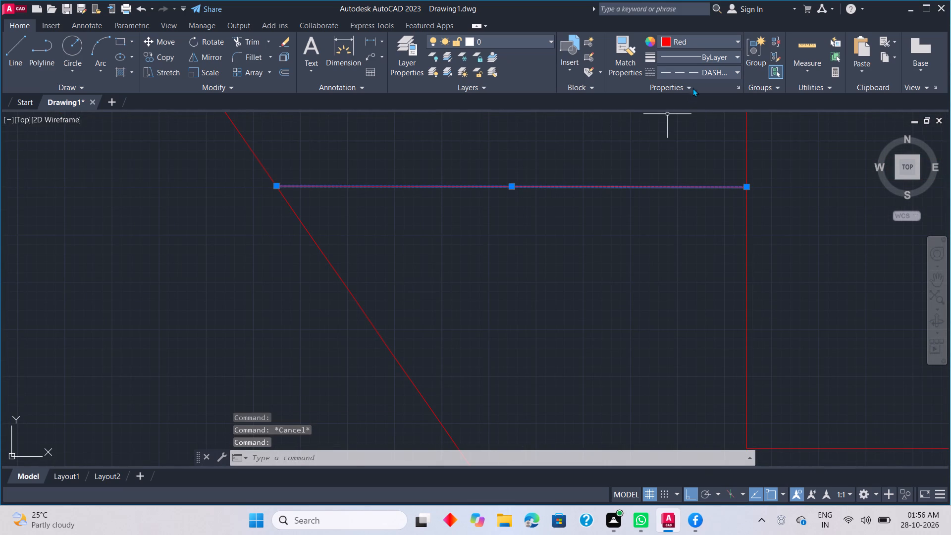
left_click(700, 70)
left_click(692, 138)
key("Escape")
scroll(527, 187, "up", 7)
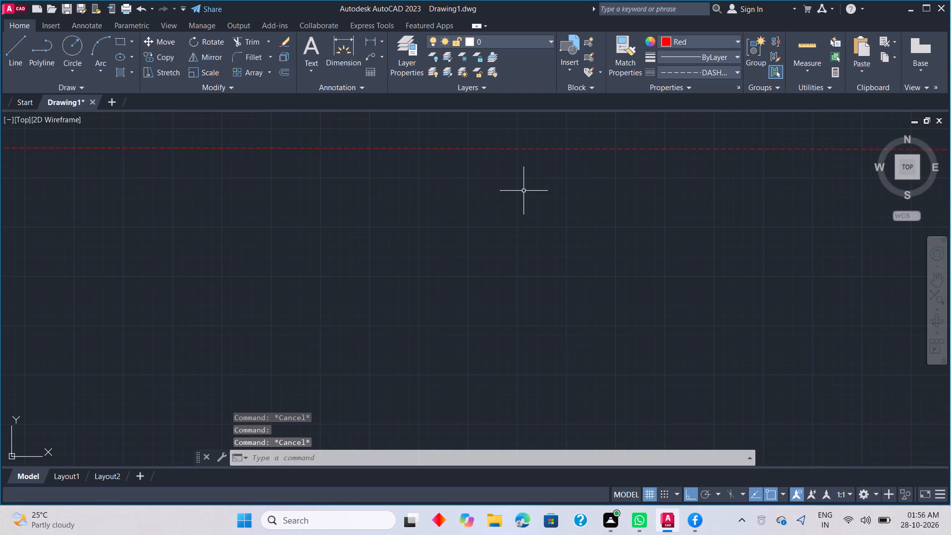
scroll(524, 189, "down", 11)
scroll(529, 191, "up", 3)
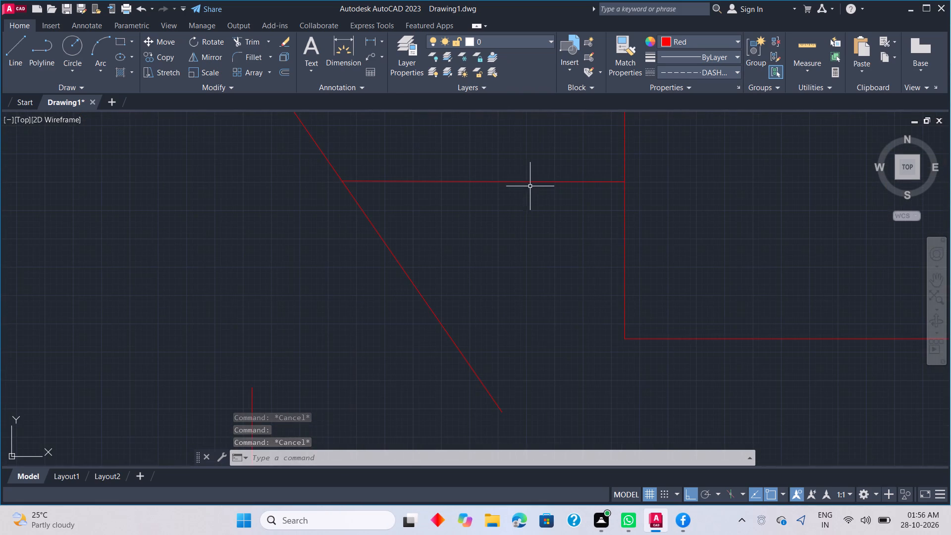
Load the ACAD_ISO03W100 ISO dash space linetype from acad.lin into the drawing.
left_click(532, 181)
left_click(687, 73)
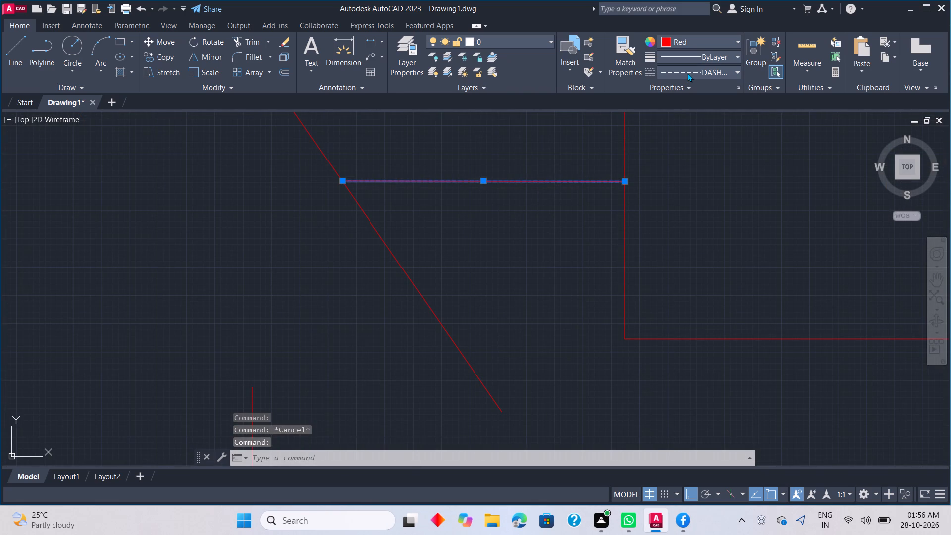
left_click(695, 152)
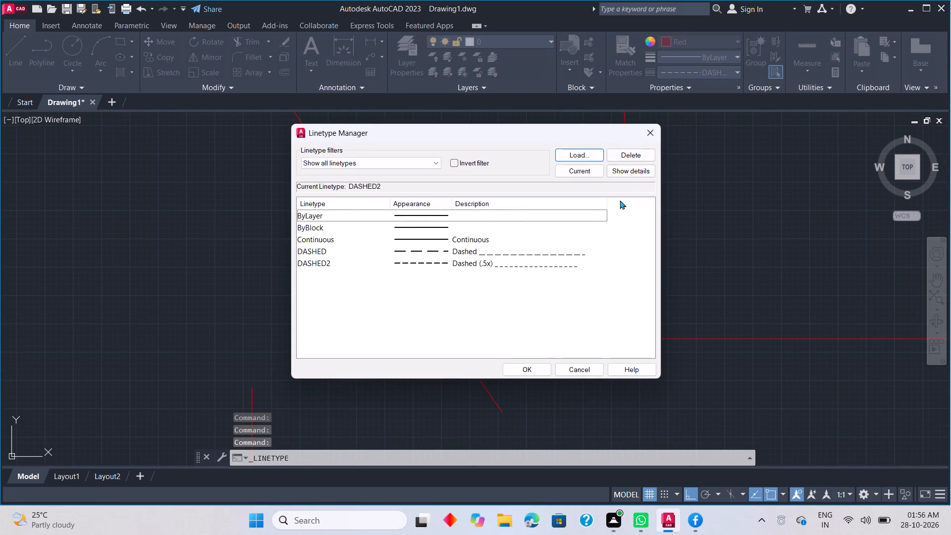
left_click(583, 156)
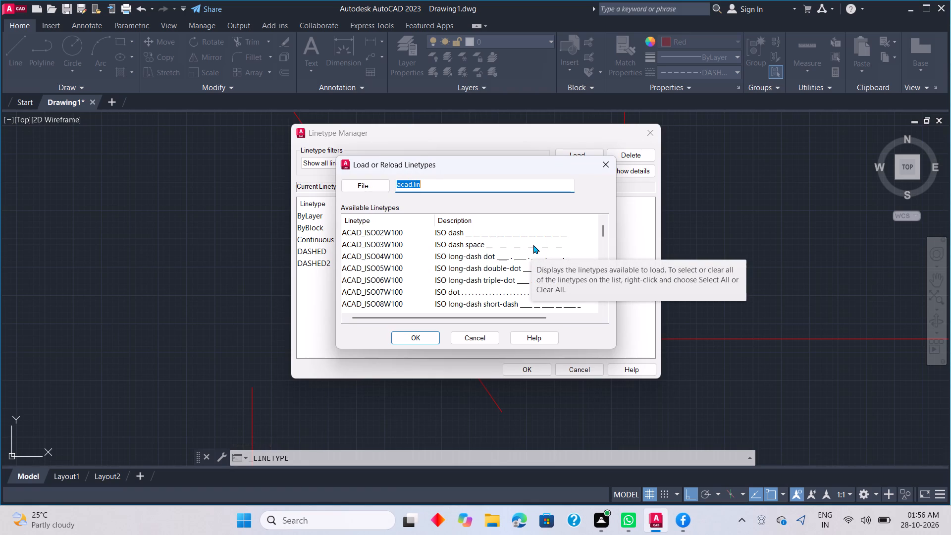
left_click(533, 245)
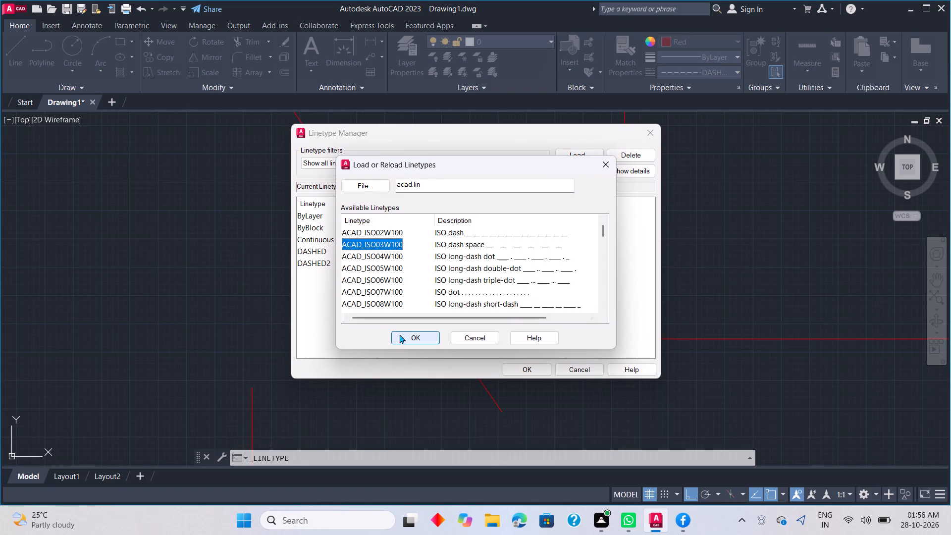
left_click(403, 338)
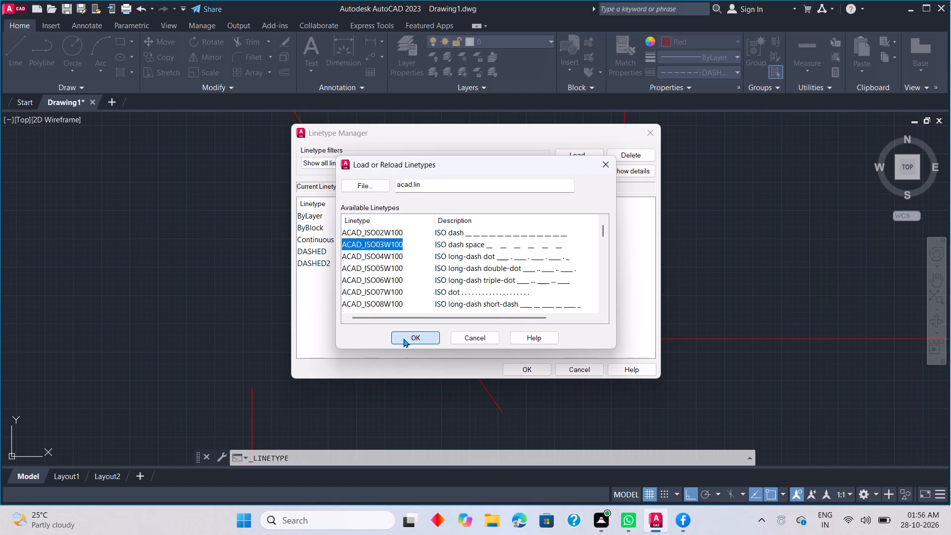
left_click(532, 372)
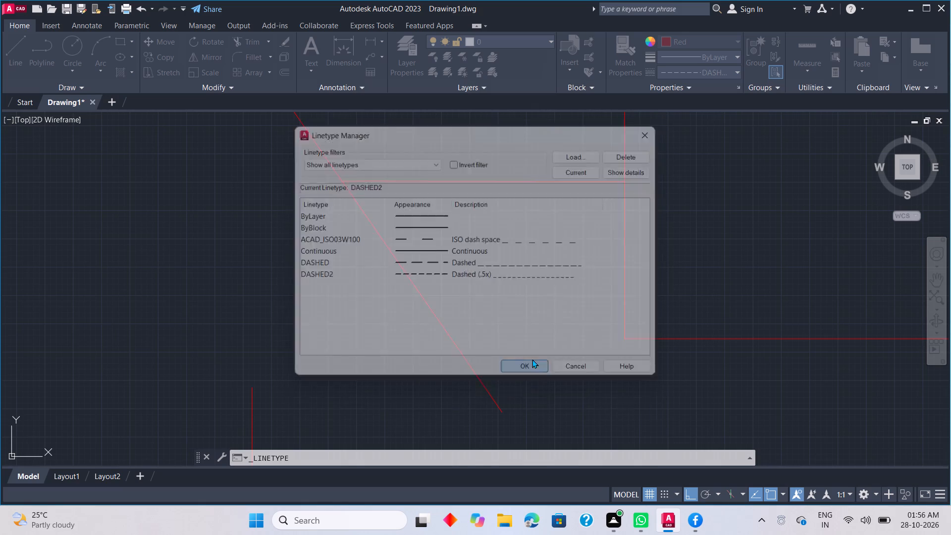
Change the linetype of the horizontal link line between the diagonal contact and the inner rectangle to DASHED.
left_click(550, 202)
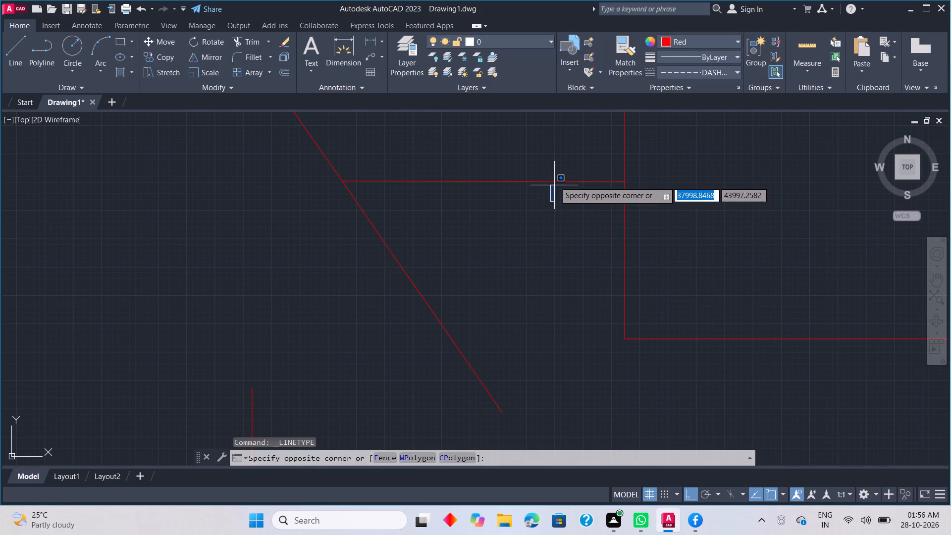
left_click(557, 221)
scroll(550, 180, "up", 2)
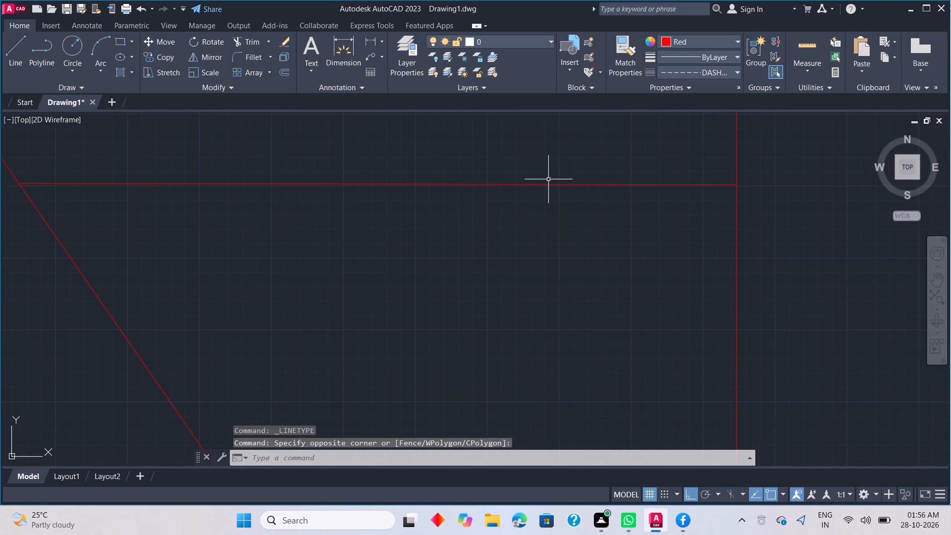
left_click(551, 184)
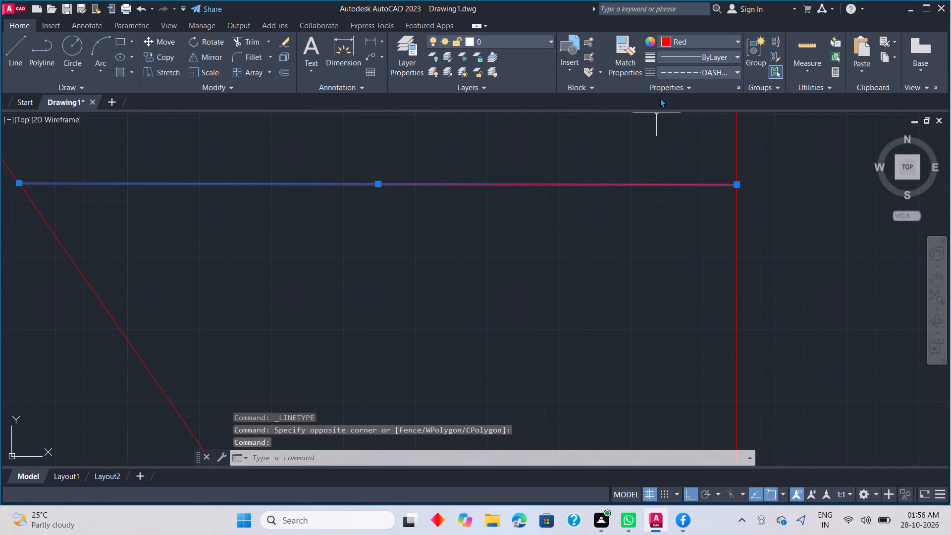
left_click(672, 73)
left_click(682, 143)
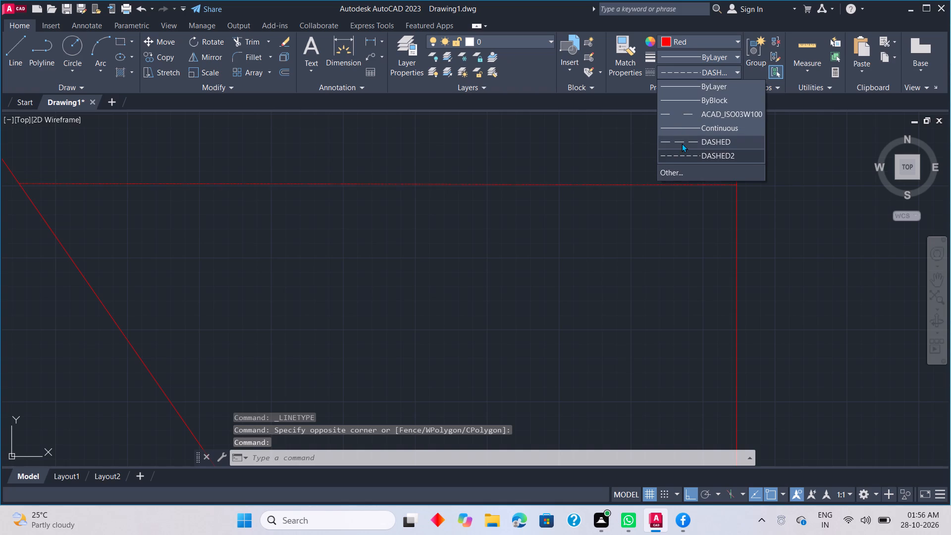
key("Escape")
scroll(502, 194, "up", 4)
scroll(502, 192, "down", 6)
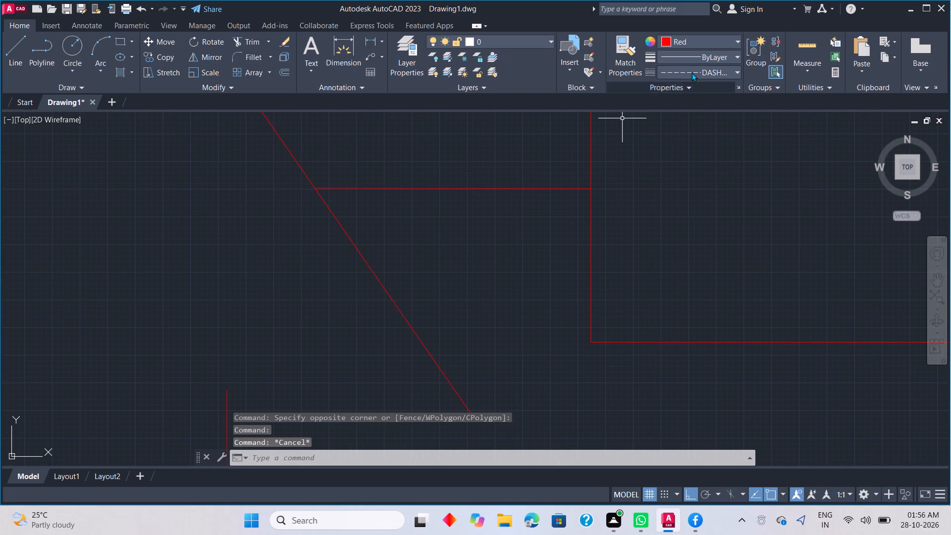
Load the DASHEDX2 Dashed (2x) linetype from acad.lin into the drawing.
left_click(699, 65)
left_click(712, 70)
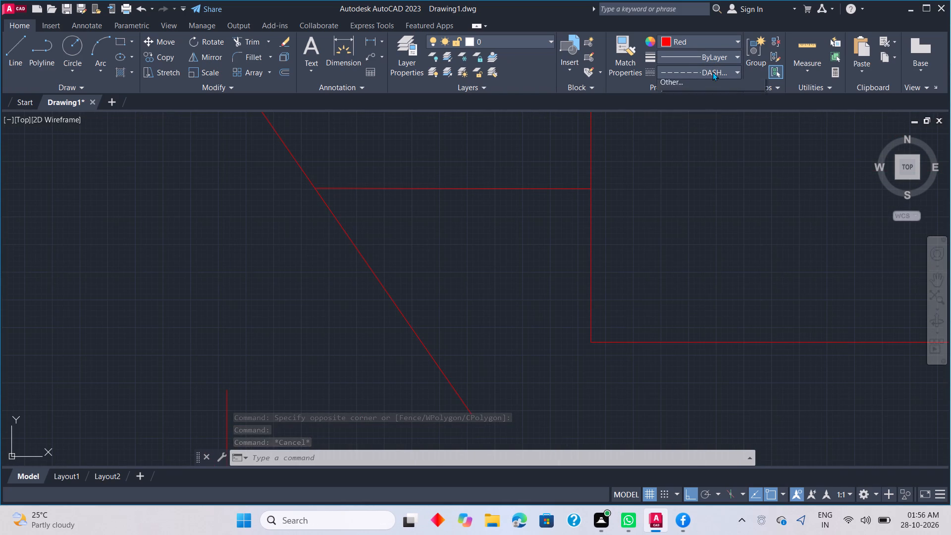
left_click(699, 171)
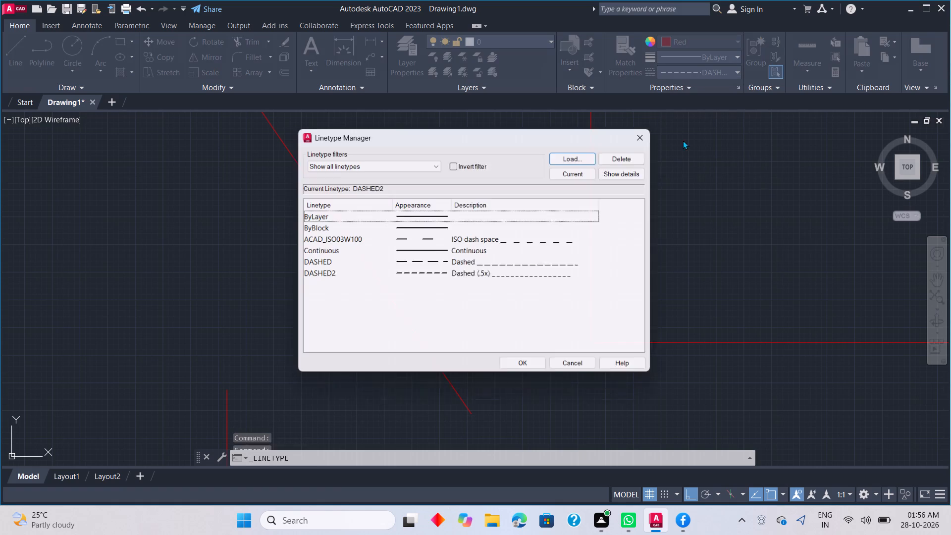
left_click(589, 157)
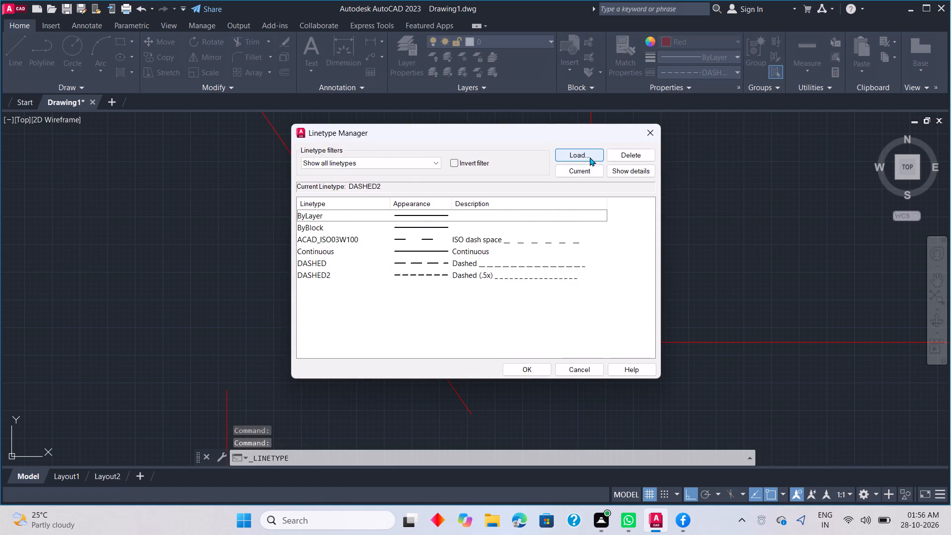
scroll(515, 251, "down", 4)
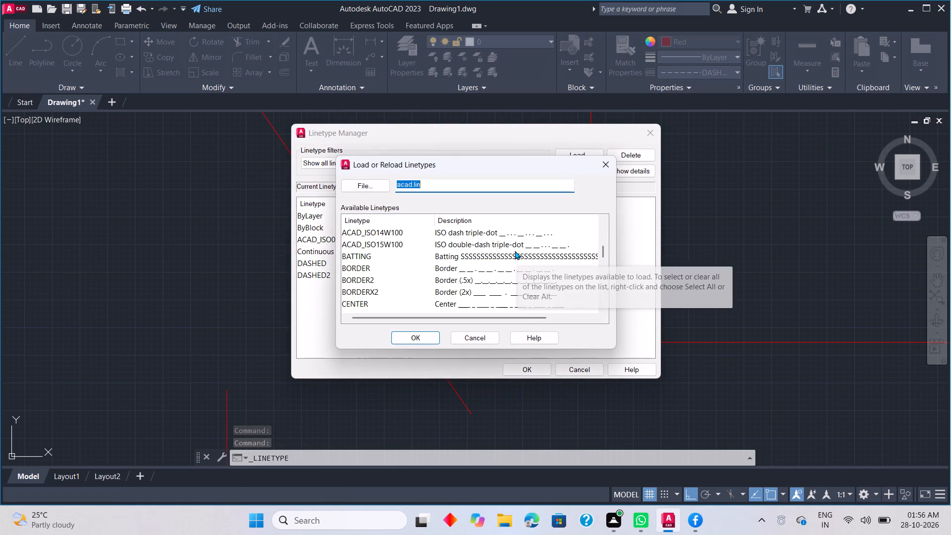
scroll(514, 254, "down", 1)
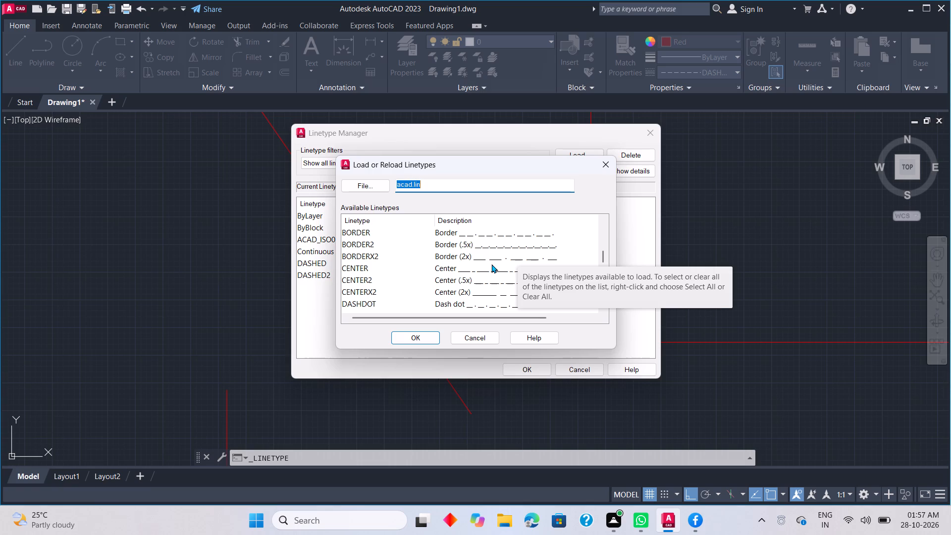
scroll(489, 269, "down", 1)
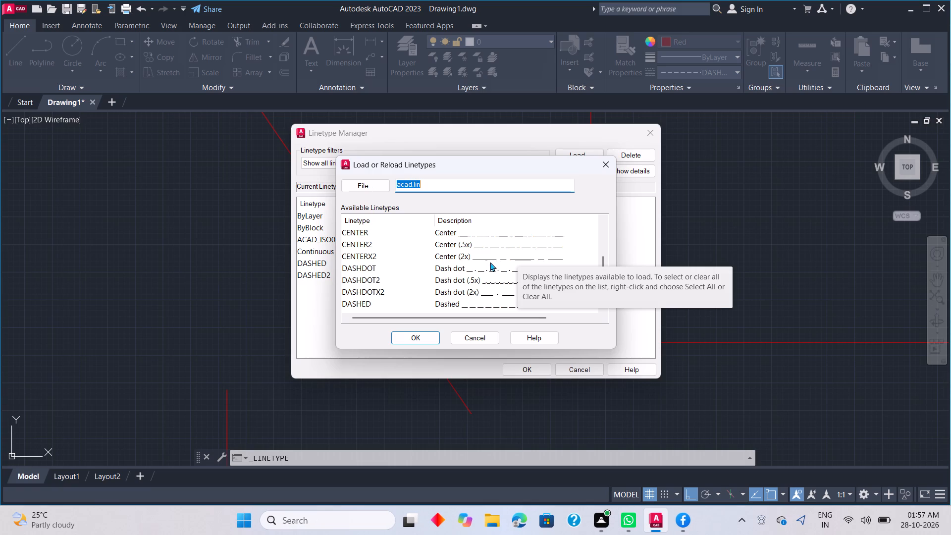
scroll(495, 260, "down", 5)
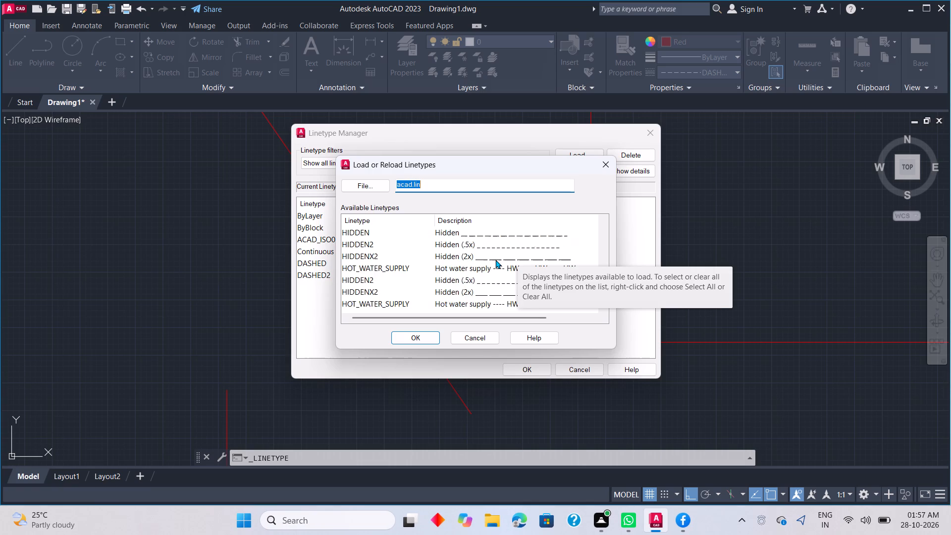
scroll(495, 260, "down", 7)
scroll(495, 260, "up", 1)
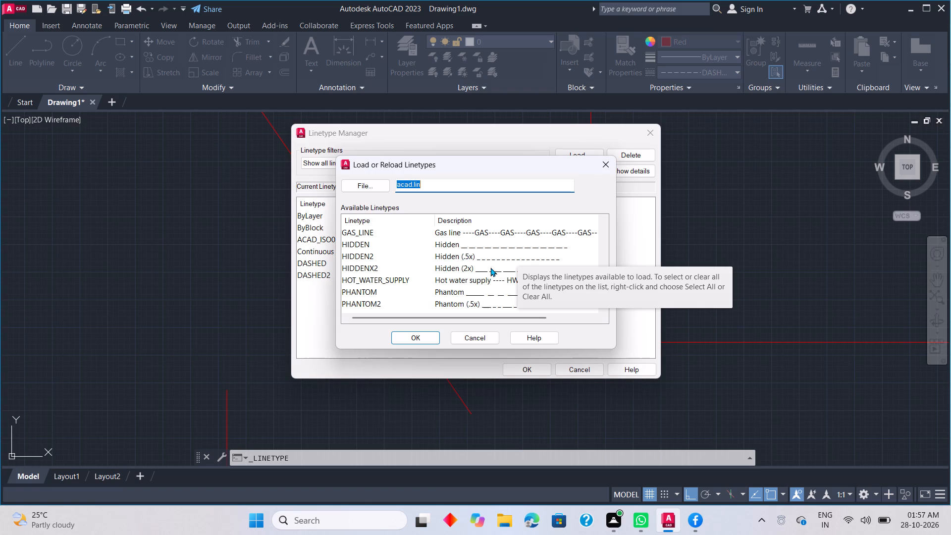
scroll(490, 267, "up", 1)
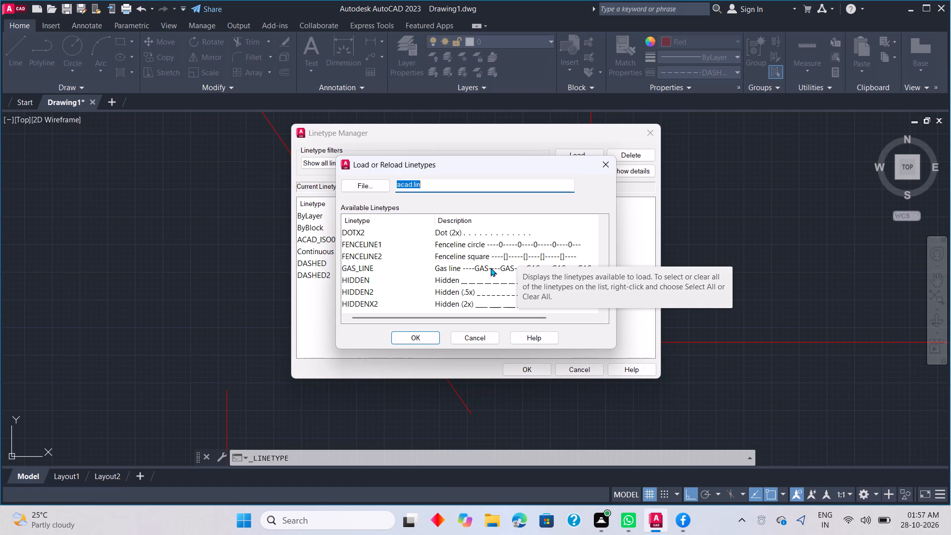
scroll(490, 259, "up", 3)
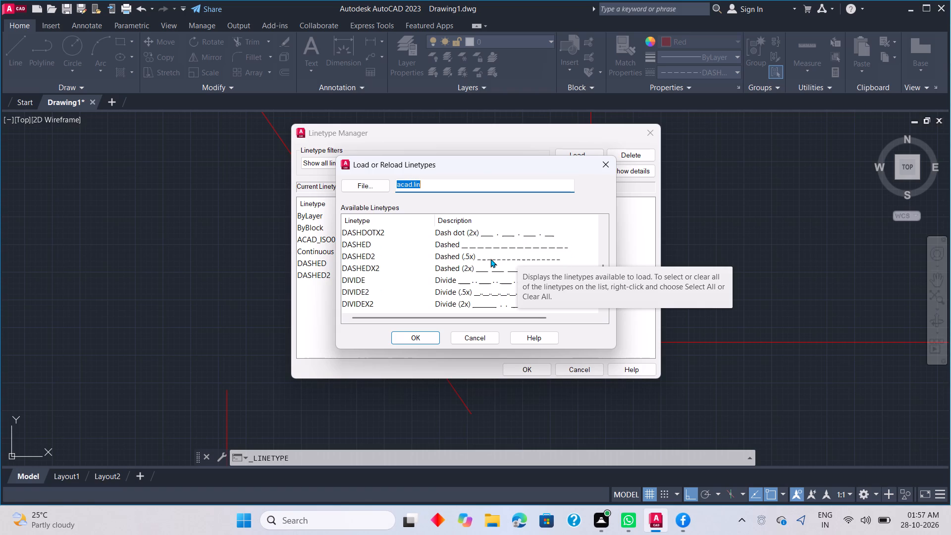
scroll(490, 259, "up", 7)
scroll(490, 256, "down", 4)
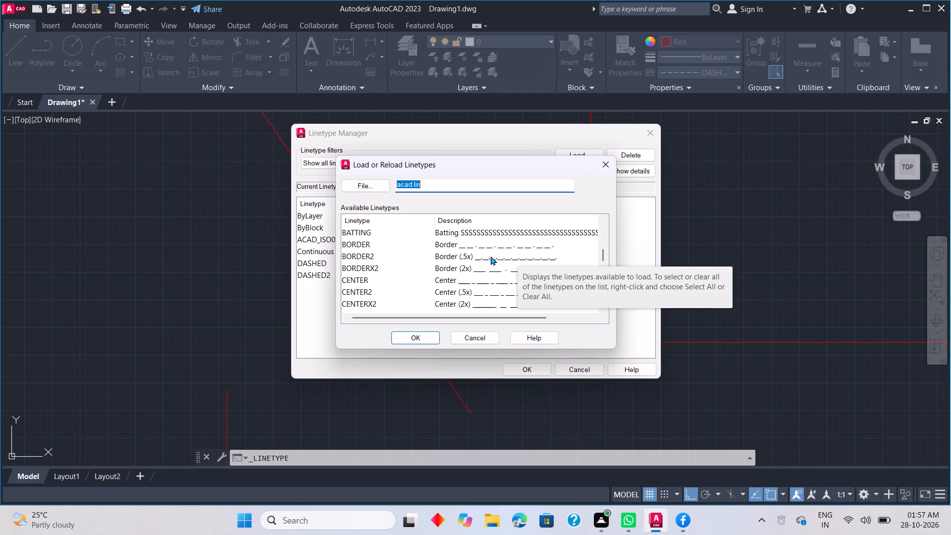
scroll(490, 256, "down", 1)
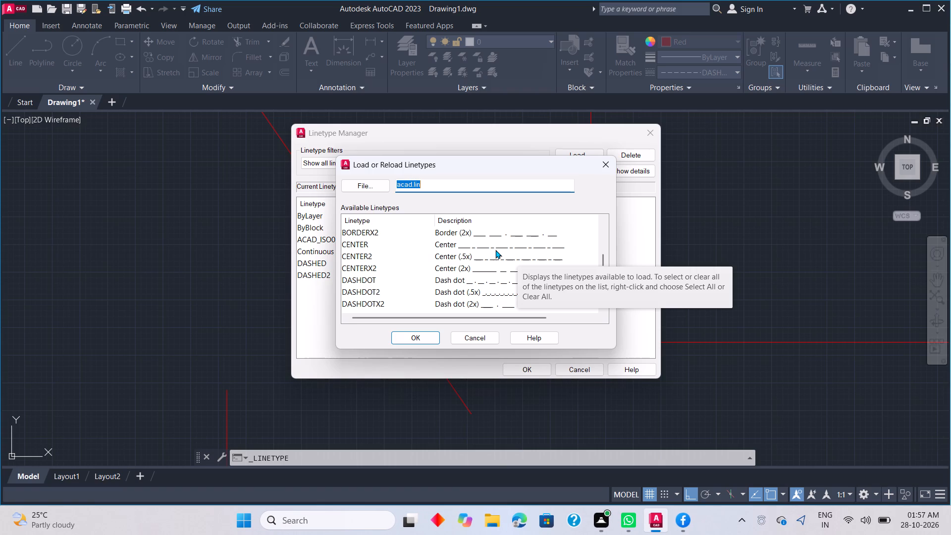
left_click(496, 248)
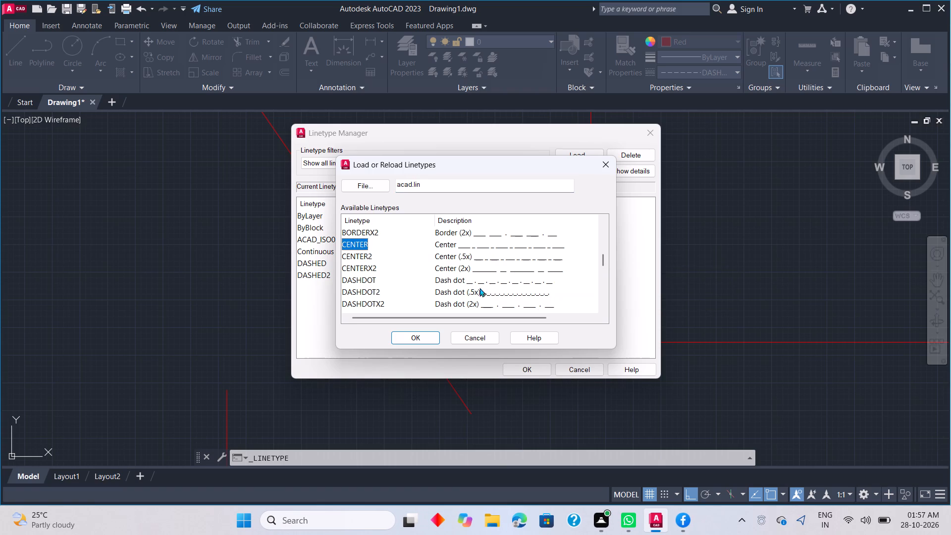
scroll(484, 274, "down", 2)
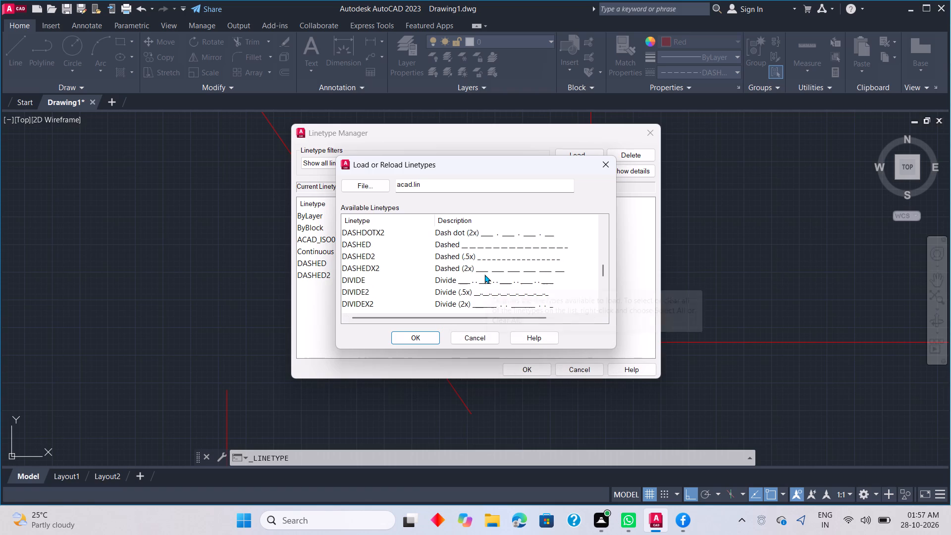
left_click(488, 269)
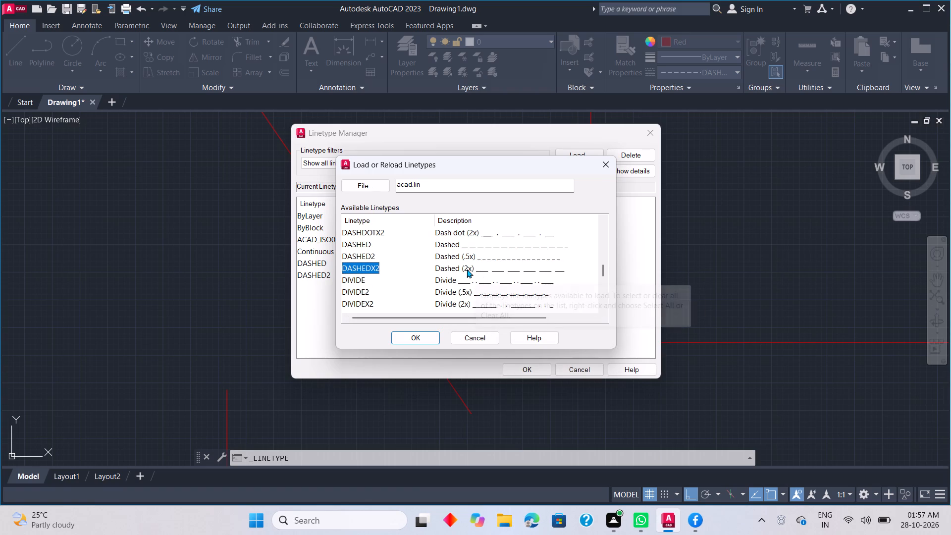
double_click(467, 269)
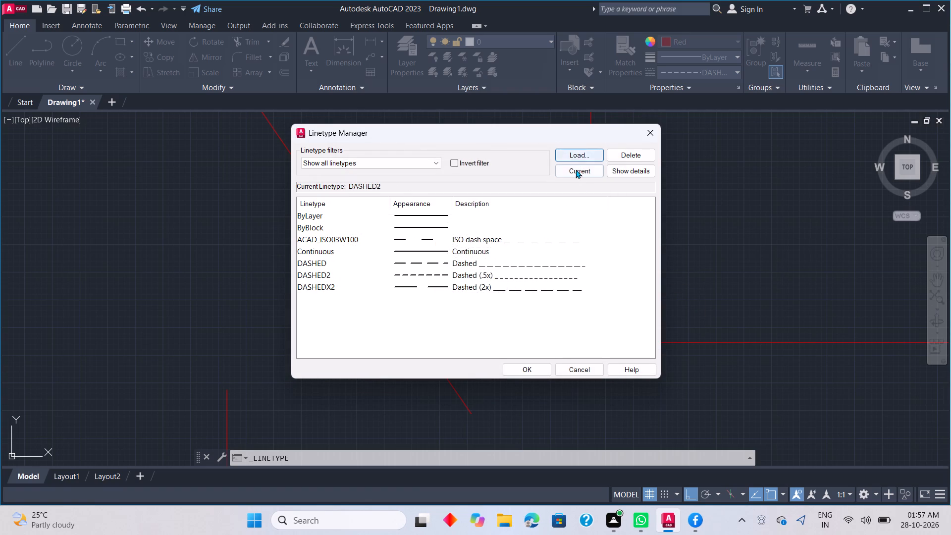
left_click(529, 369)
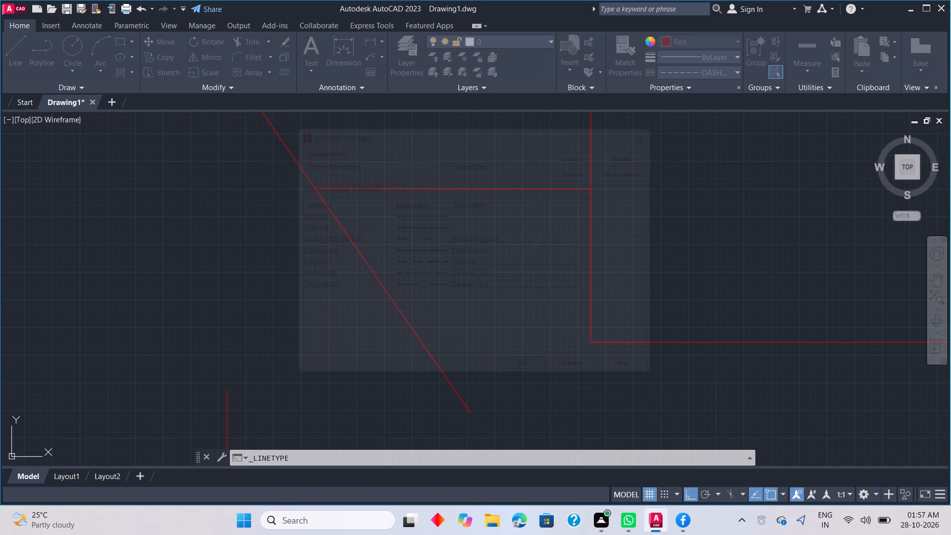
Change the linetype of the horizontal link line between the diagonal contact and the inner rectangle to DASHEDX2.
left_click(534, 190)
left_click(703, 76)
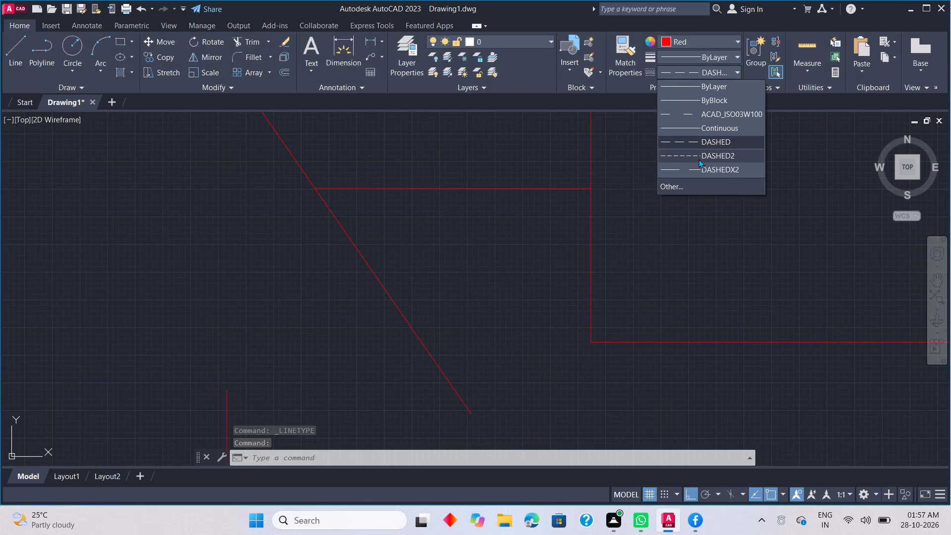
left_click(702, 171)
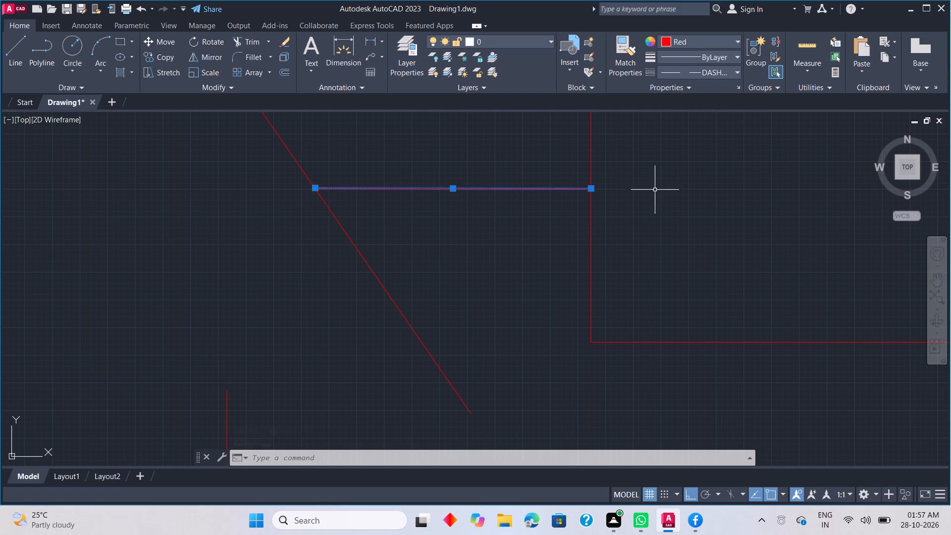
key("Escape")
Examine the horizontal link line's dash pattern up close and within the whole schematic.
scroll(468, 201, "up", 6)
middle_click_drag(478, 260, 482, 402)
scroll(482, 402, "down", 1)
scroll(504, 258, "up", 7)
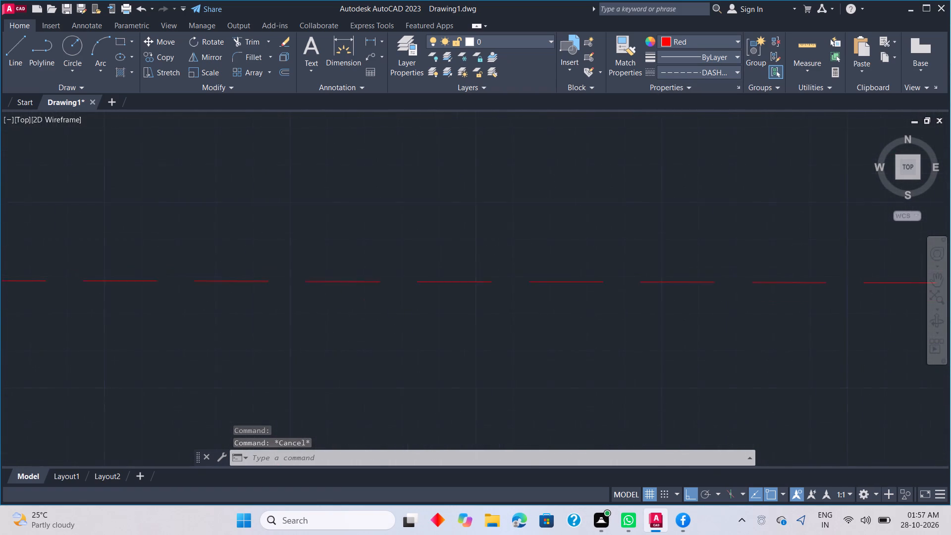
scroll(504, 250, "down", 20)
scroll(504, 250, "down", 1)
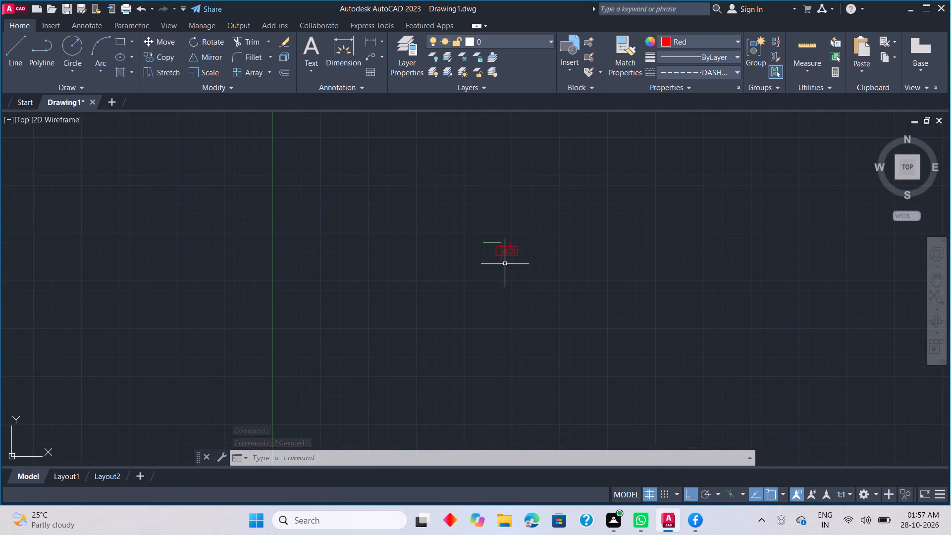
scroll(505, 266, "up", 5)
middle_click_drag(505, 264, 522, 389)
scroll(498, 215, "up", 4)
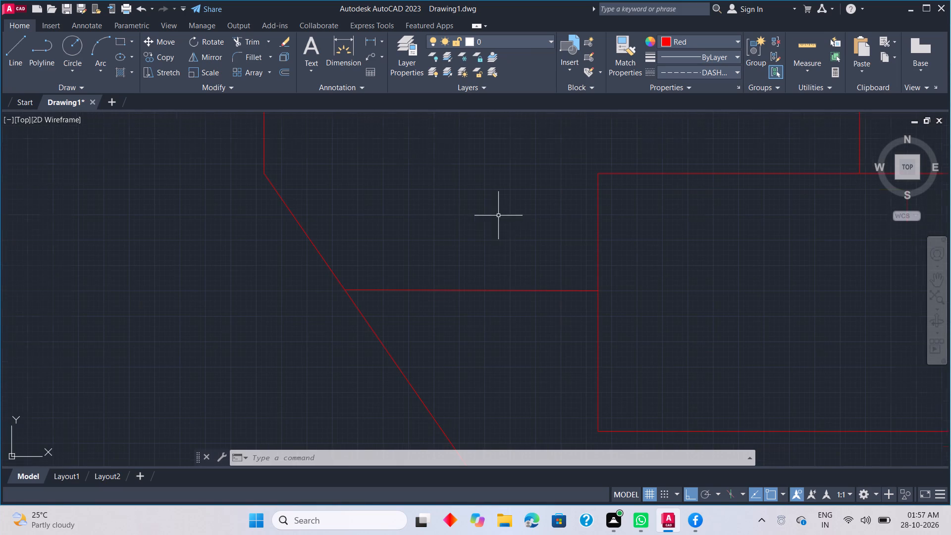
left_click(511, 289)
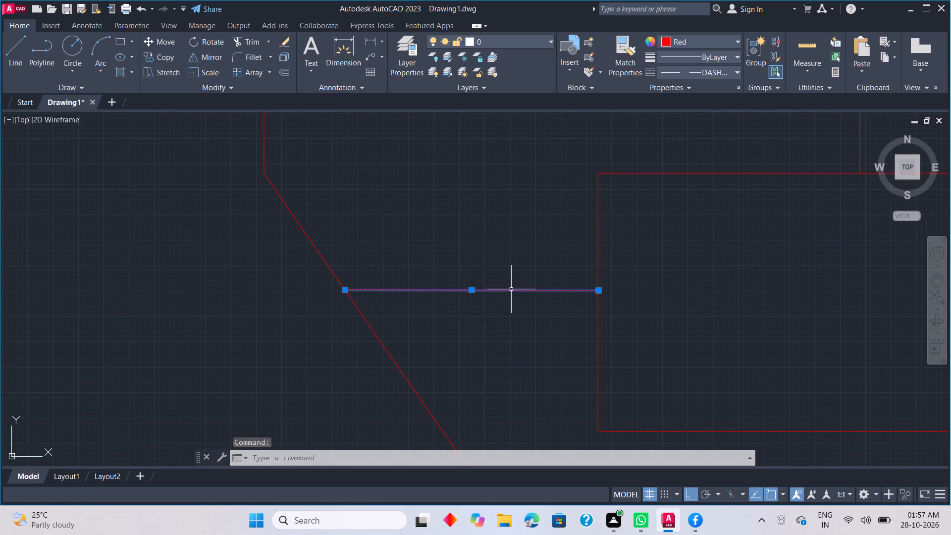
scroll(712, 77, "down", 3)
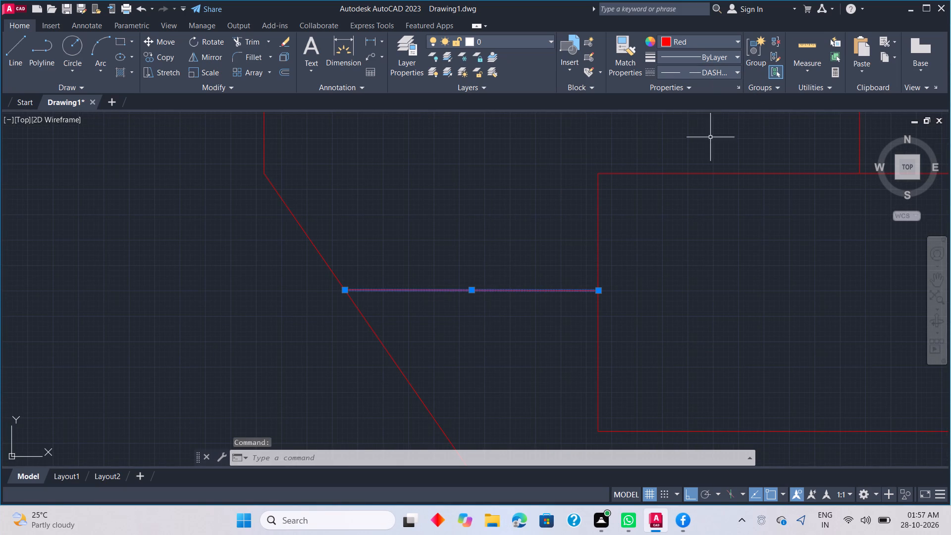
scroll(705, 159, "down", 15)
key("Escape")
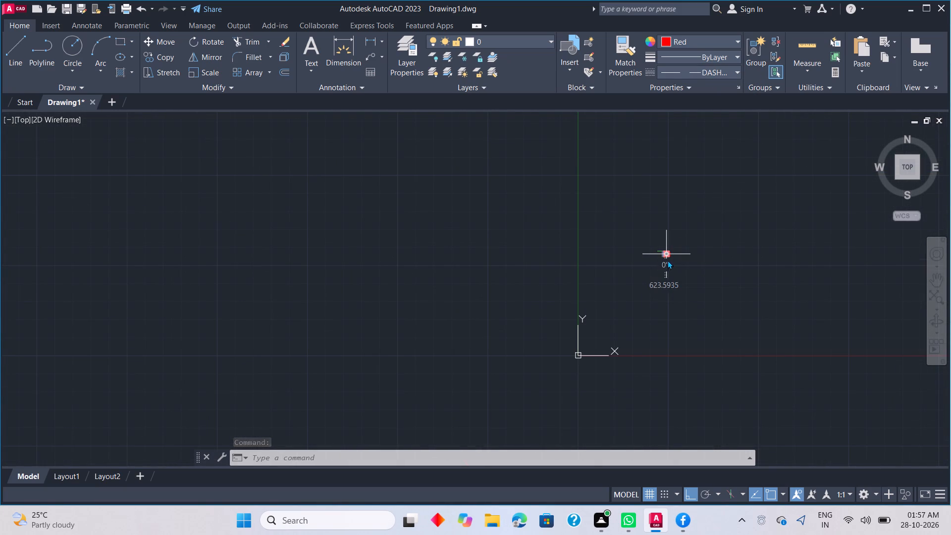
key("Escape")
key("Escape")
key("Escape")
scroll(695, 258, "up", 4)
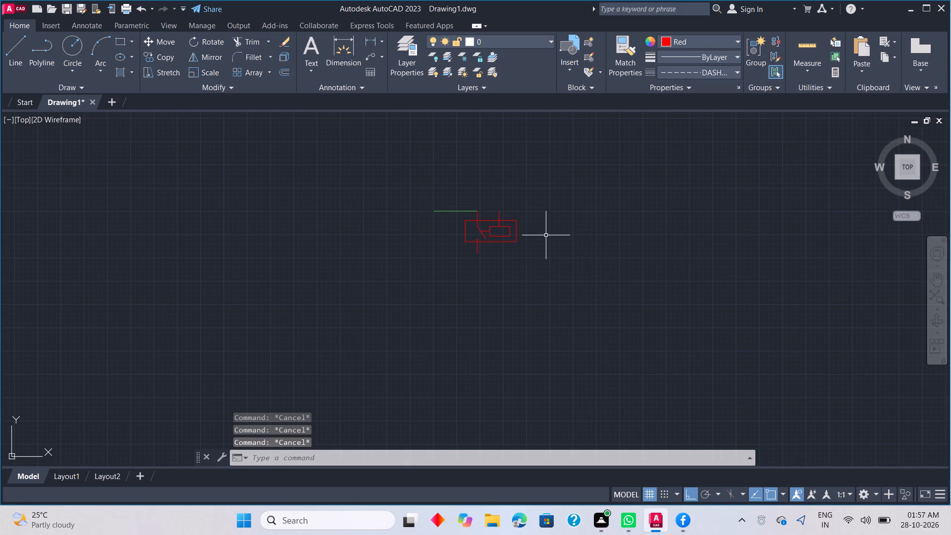
middle_click_drag(548, 236, 616, 261)
scroll(543, 265, "up", 4)
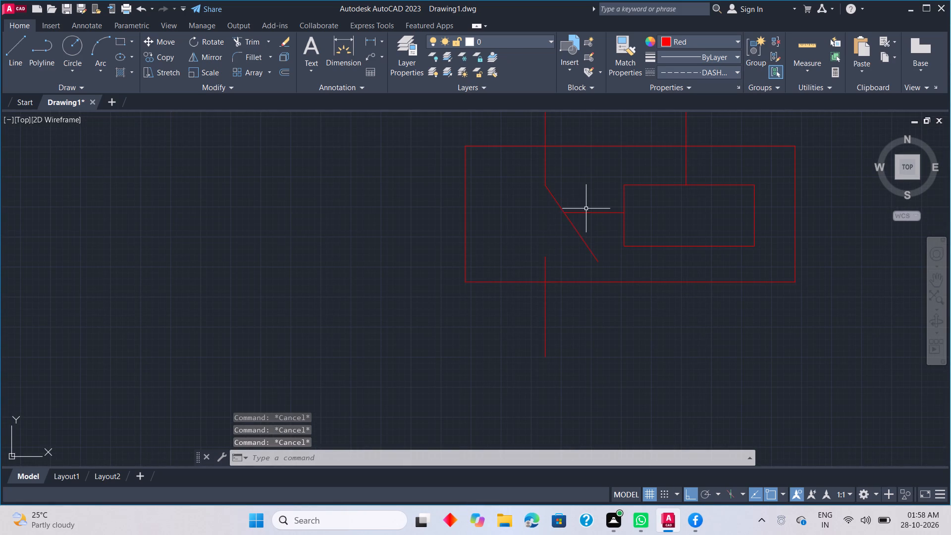
Load the CENTERX2 Center (2x) linetype from acad.lin into the drawing.
left_click(586, 214)
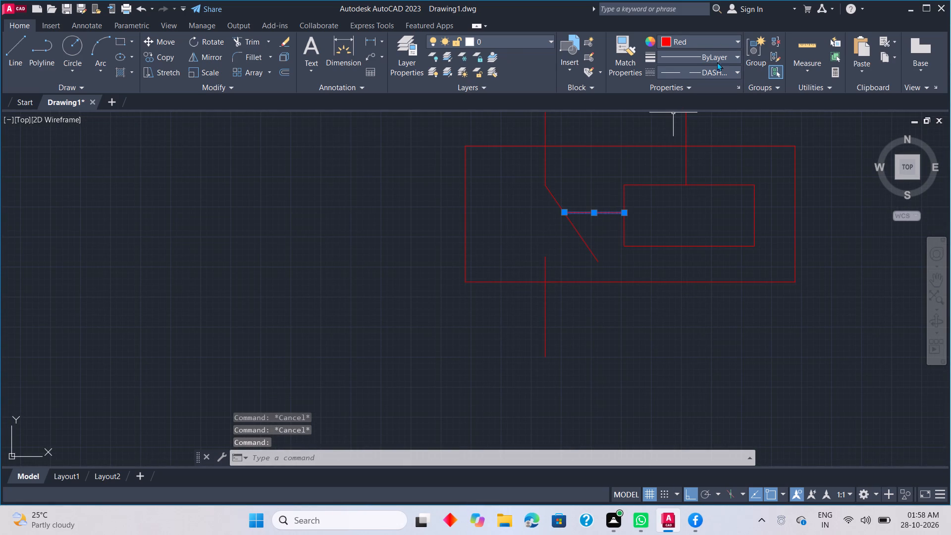
left_click(717, 66)
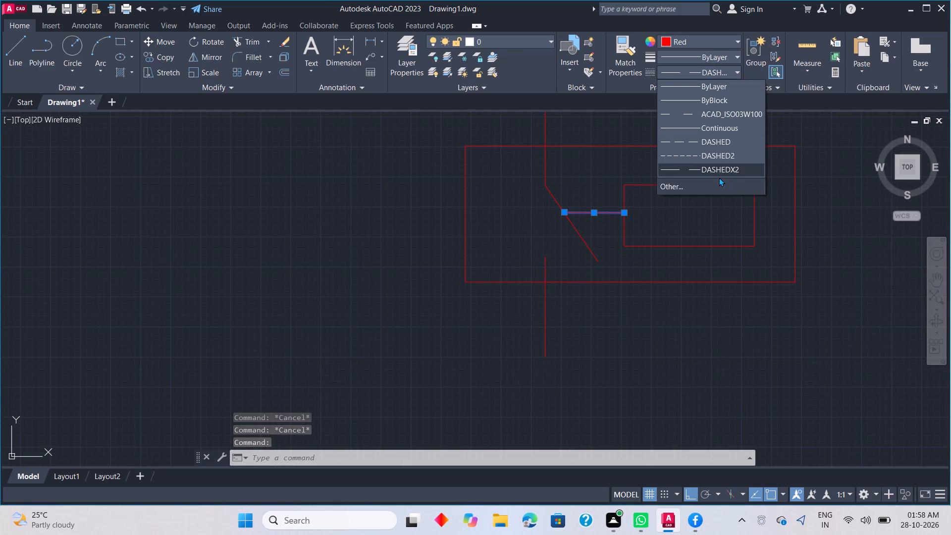
left_click(719, 177)
left_click(710, 69)
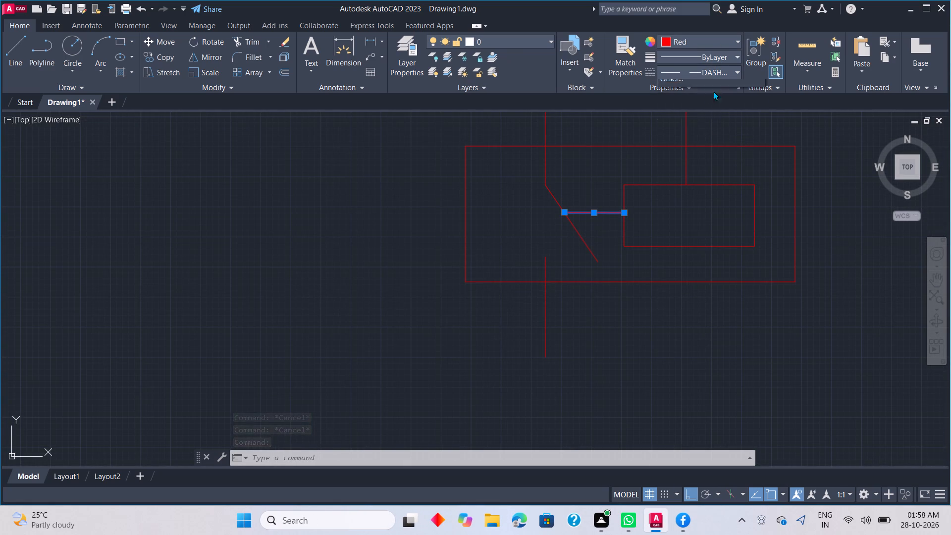
left_click(711, 180)
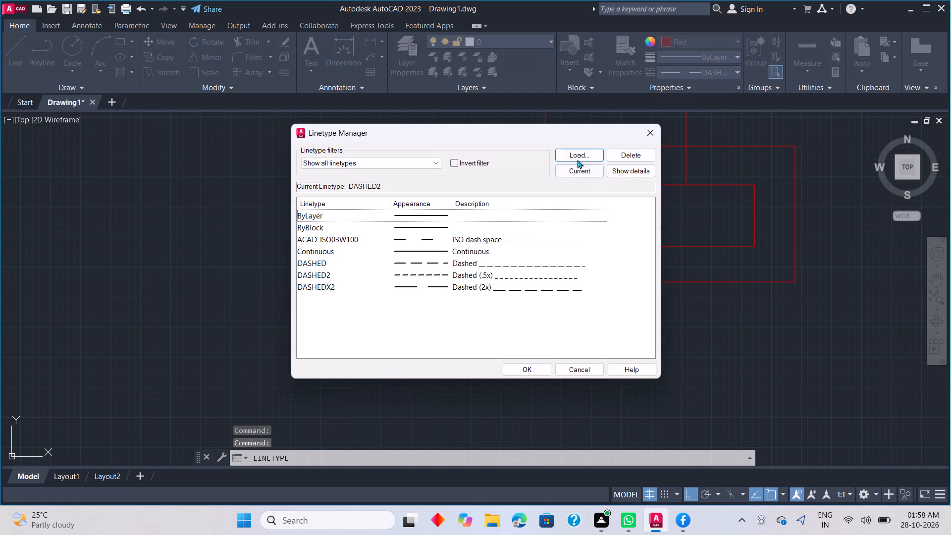
left_click(574, 151)
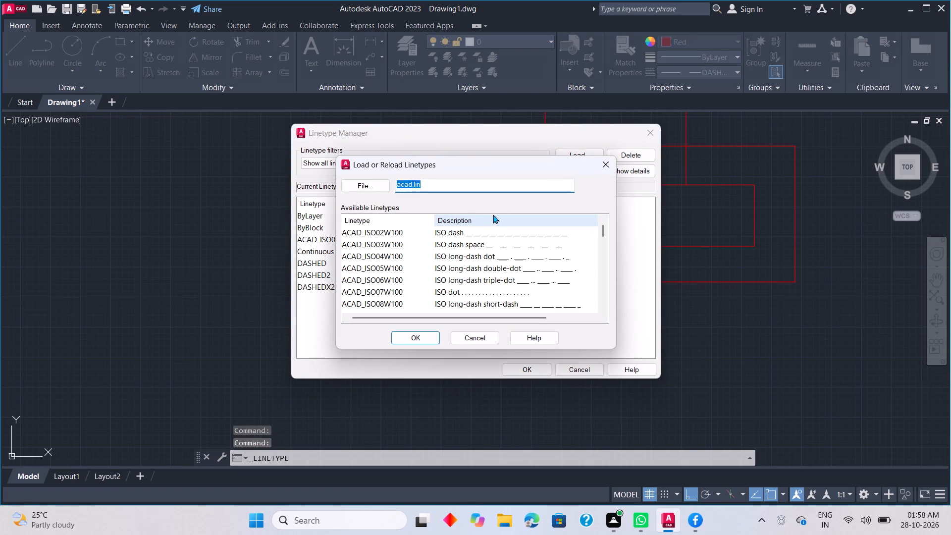
scroll(525, 257, "down", 2)
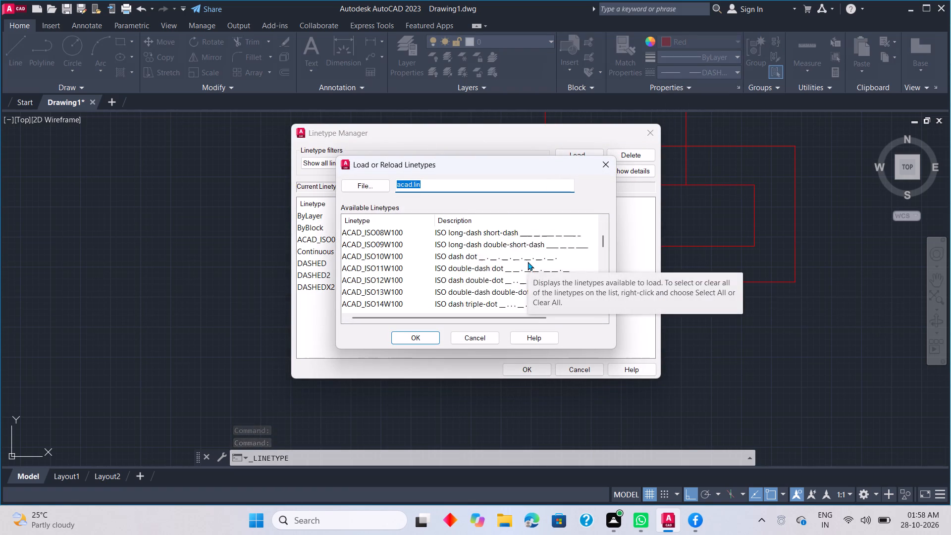
scroll(528, 262, "down", 6)
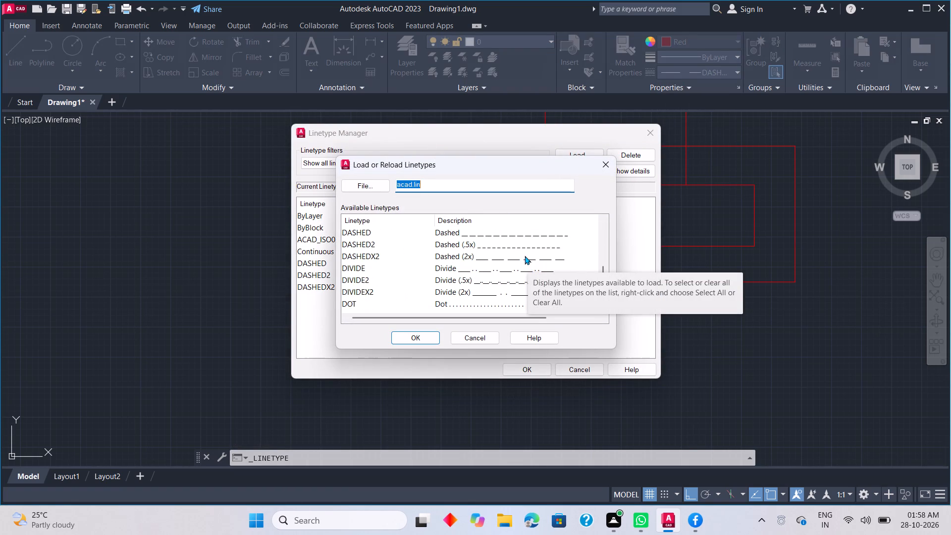
scroll(525, 256, "down", 1)
scroll(524, 253, "up", 1)
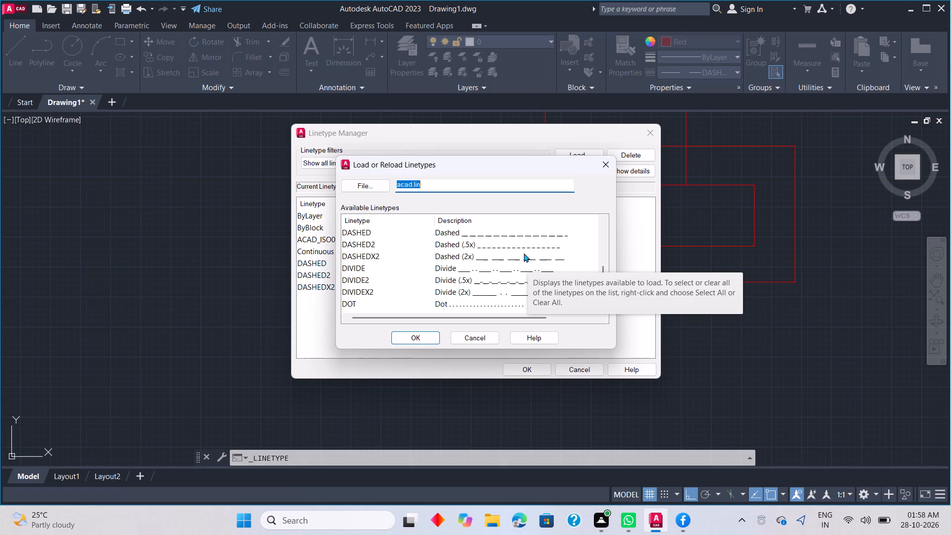
scroll(510, 270, "down", 4)
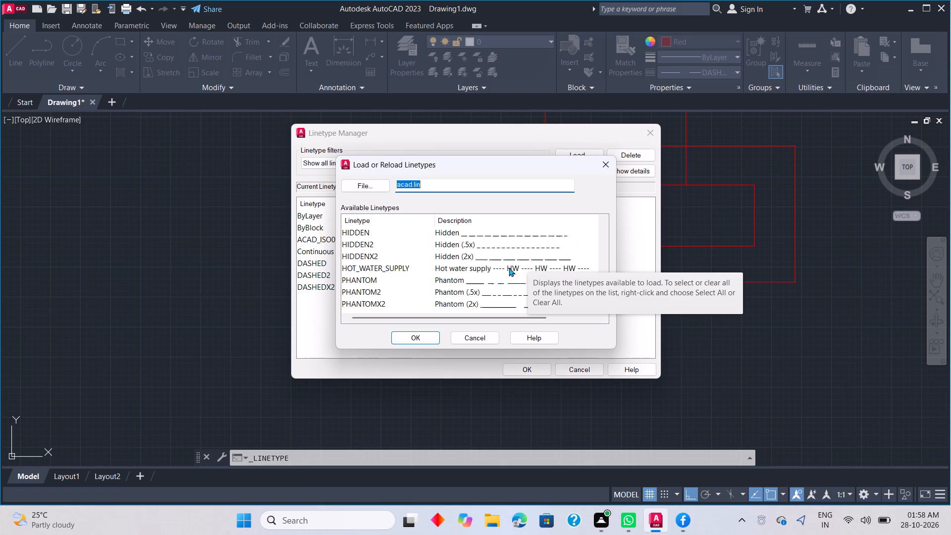
scroll(509, 267, "down", 1)
scroll(509, 265, "up", 1)
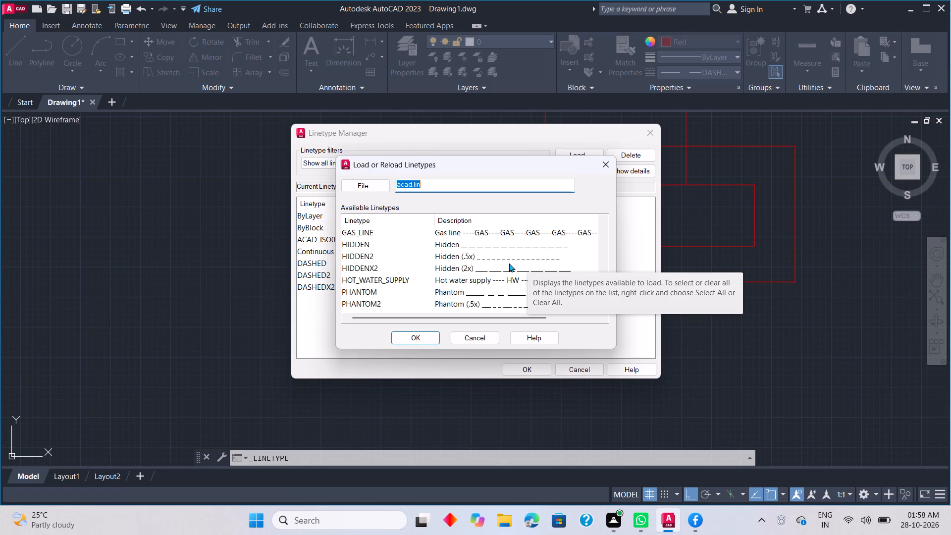
scroll(509, 263, "down", 3)
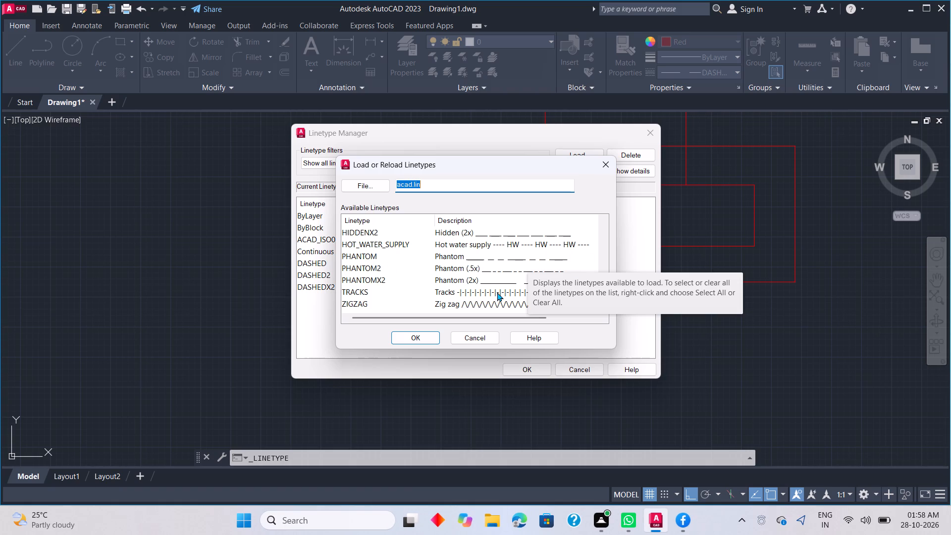
scroll(495, 299, "down", 5)
left_click(492, 277)
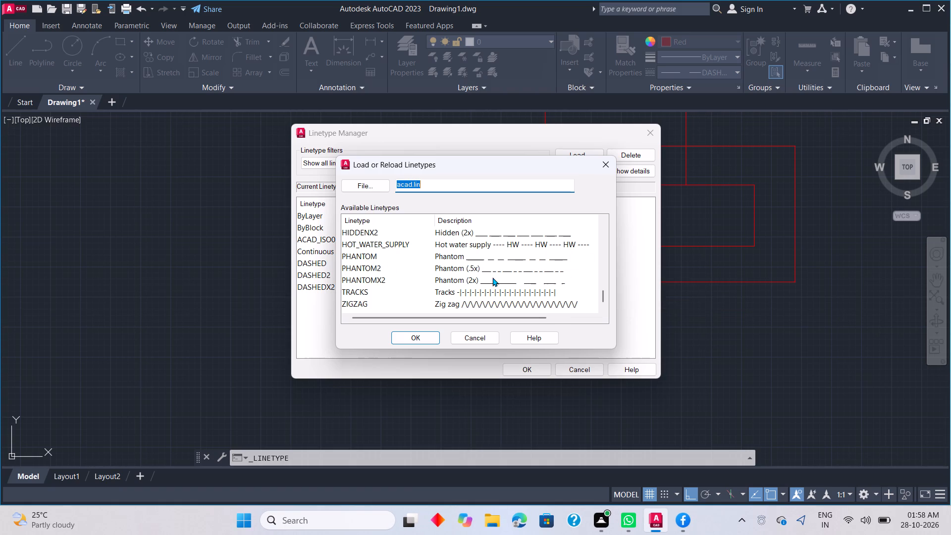
left_click(491, 267)
scroll(496, 263, "down", 3)
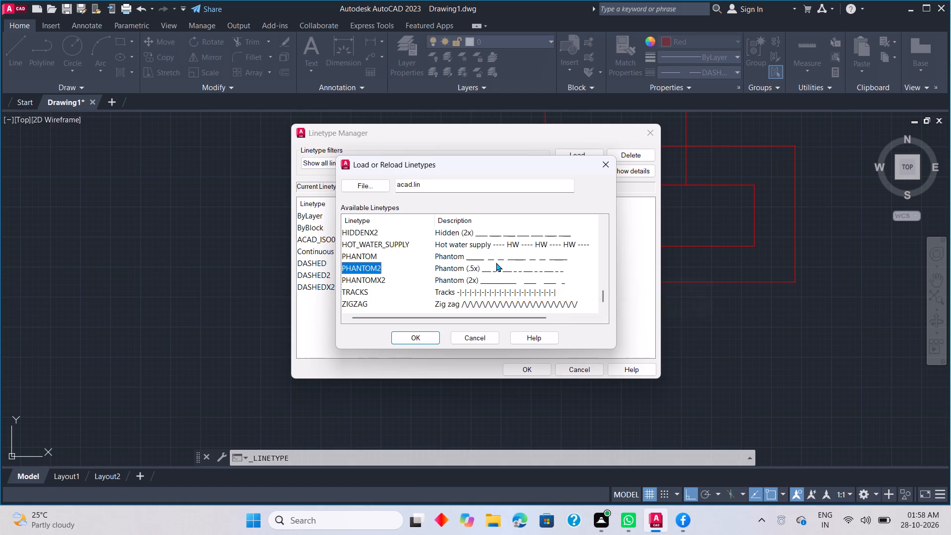
scroll(496, 263, "up", 1)
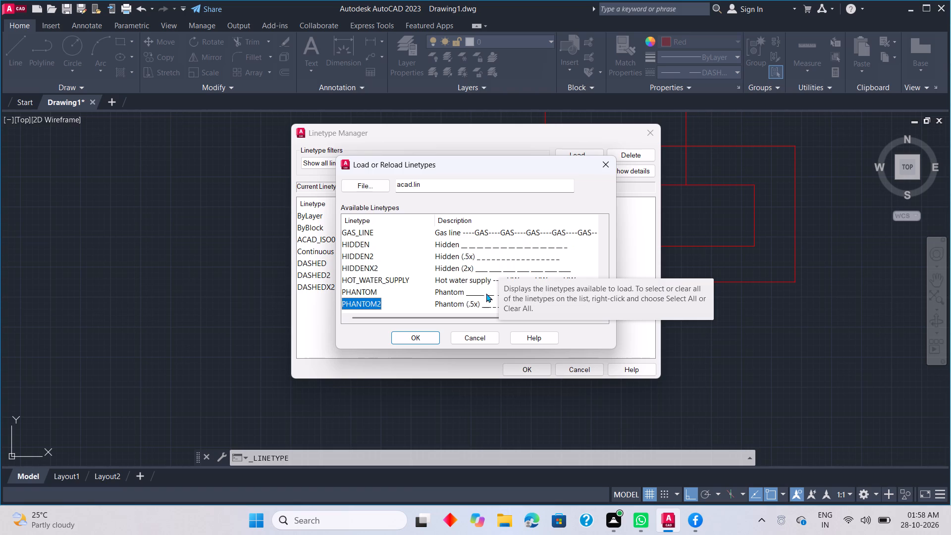
left_click(436, 291)
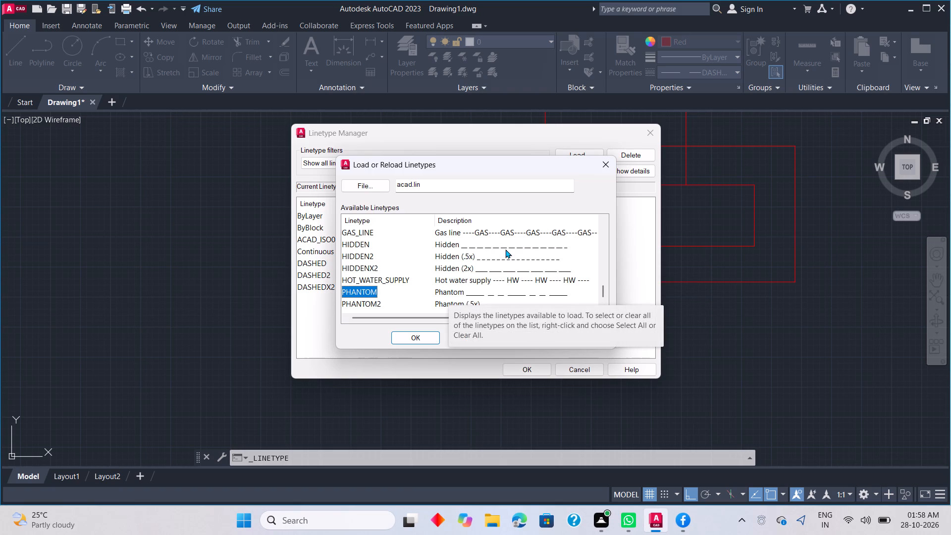
scroll(505, 249, "up", 2)
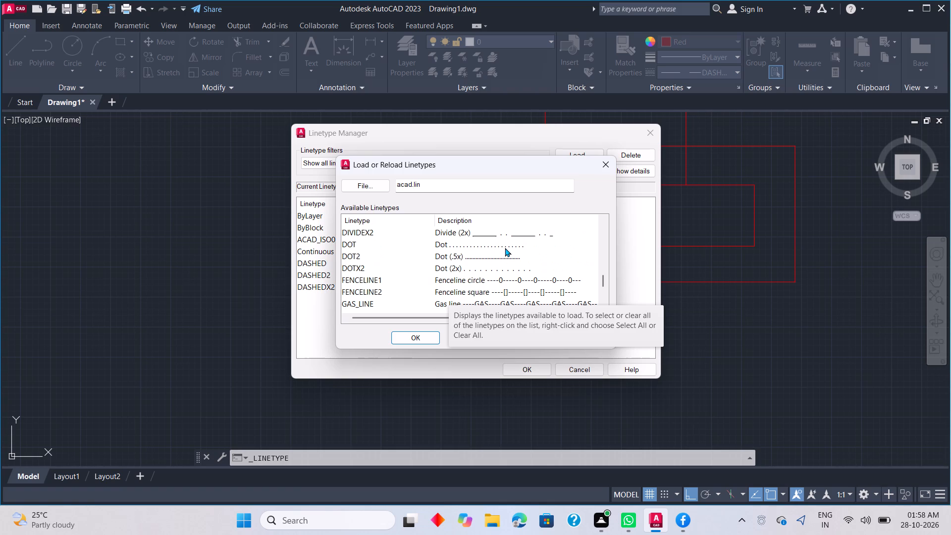
scroll(505, 248, "up", 2)
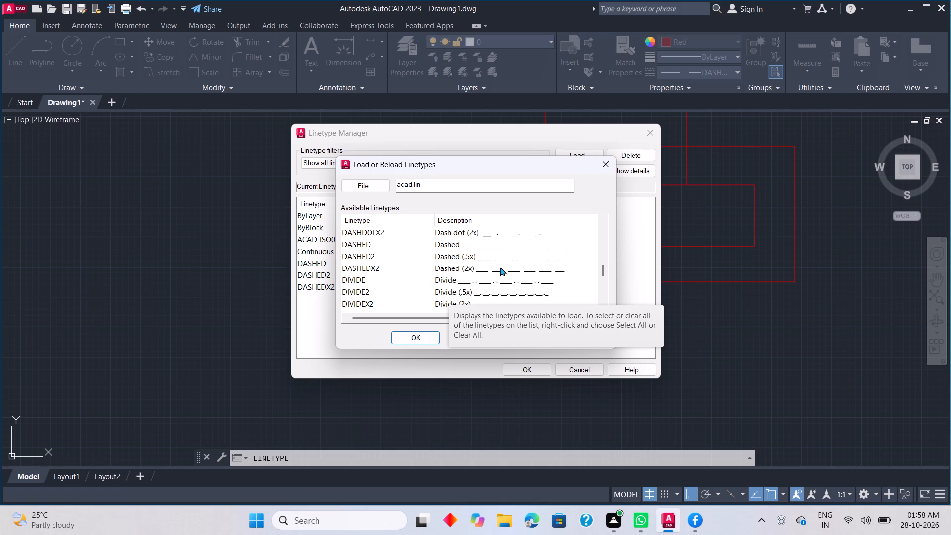
scroll(501, 265, "up", 1)
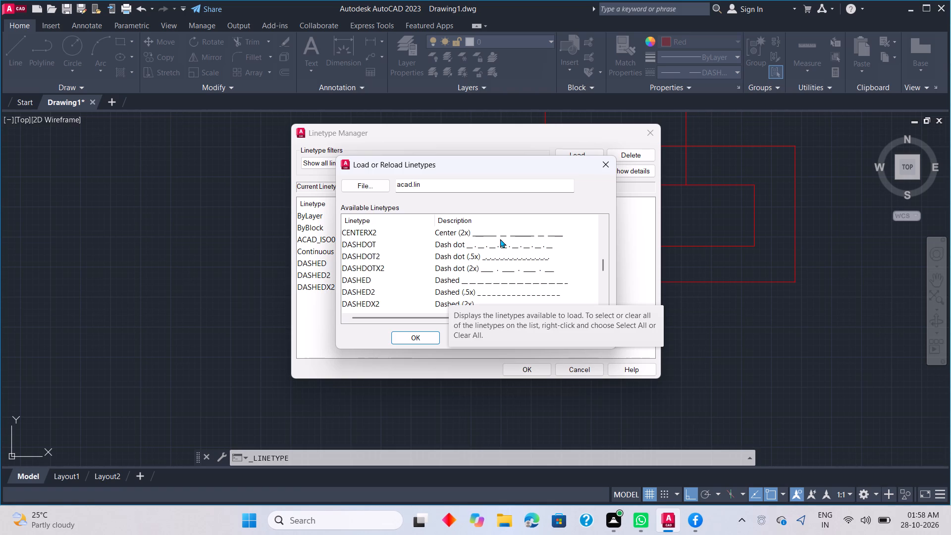
left_click(500, 238)
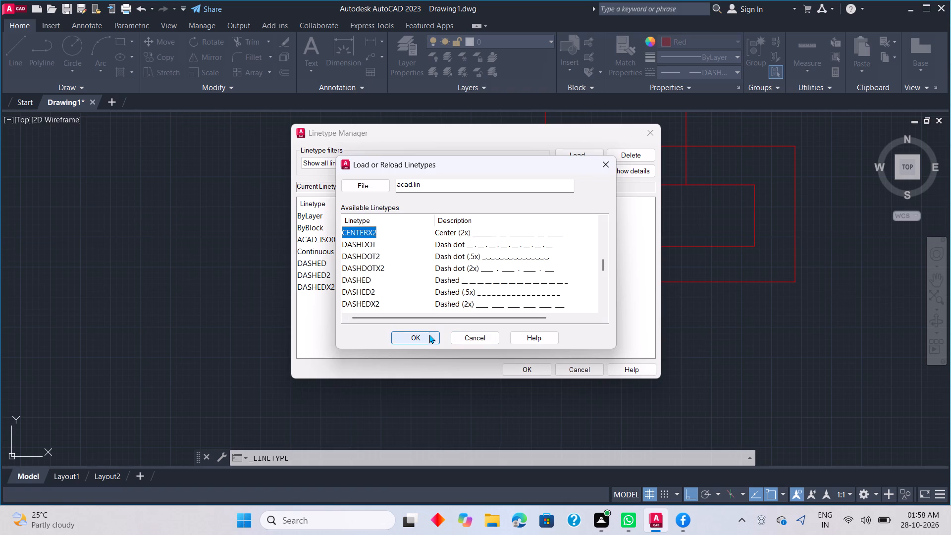
left_click(429, 337)
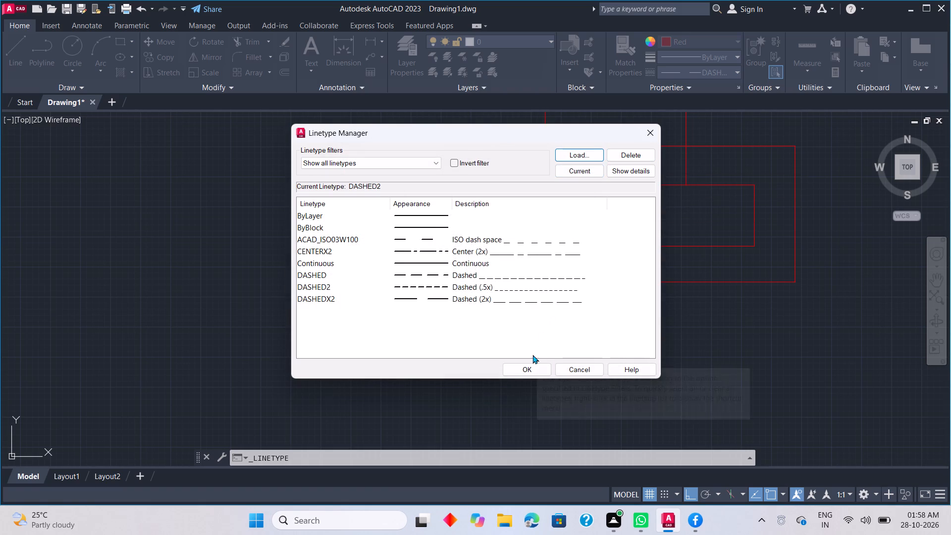
left_click(530, 372)
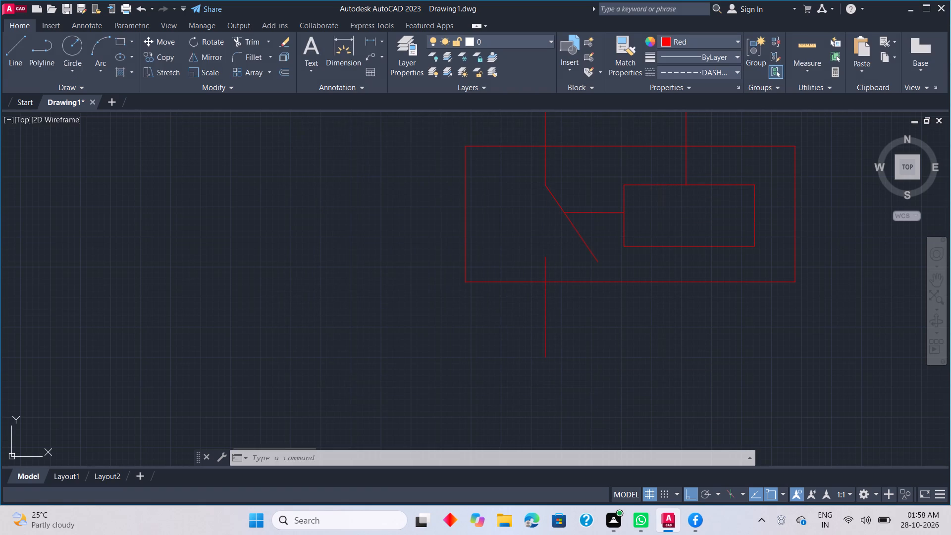
Change the linetype of the horizontal link line between the diagonal contact and the inner rectangle to ACAD_ISO03W100.
left_click(605, 213)
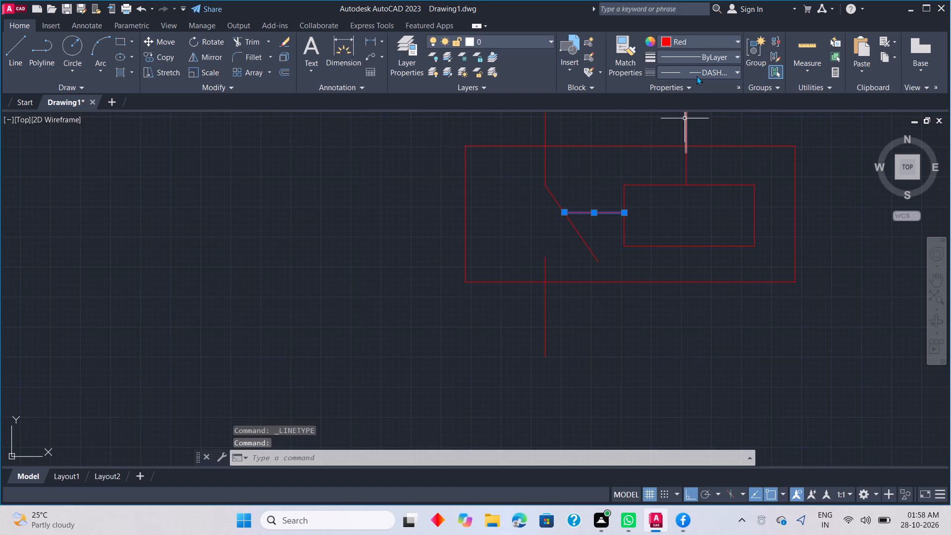
left_click(696, 76)
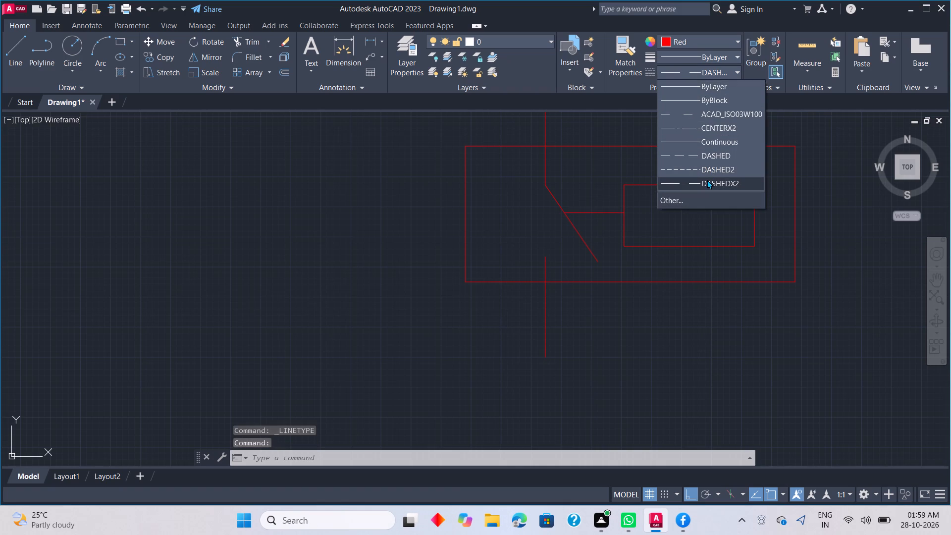
left_click(700, 116)
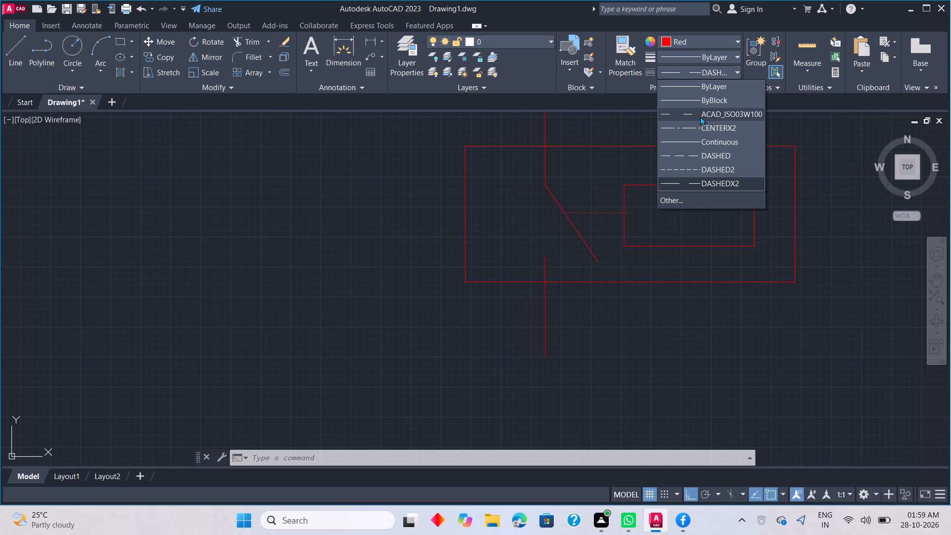
key("Escape")
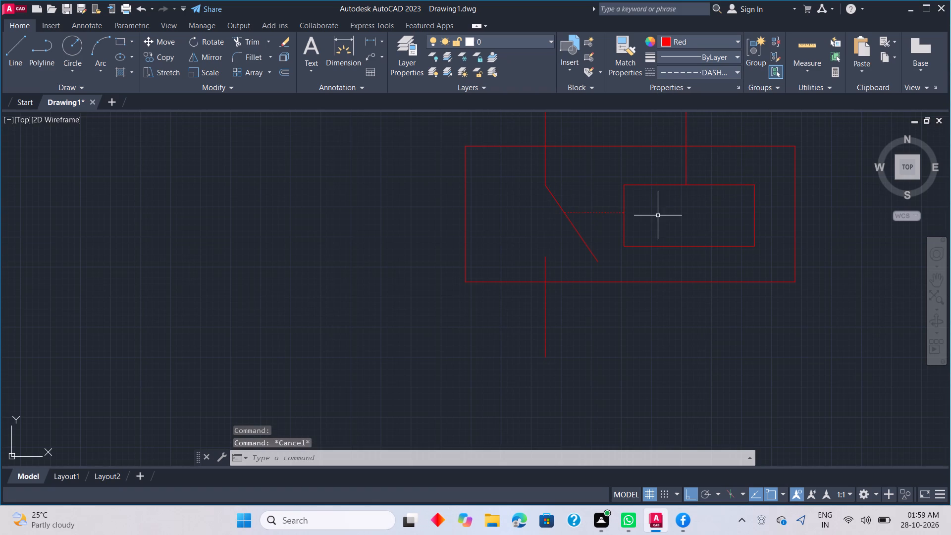
Examine the horizontal link line's dash pattern up close and within the whole schematic.
scroll(601, 210, "up", 2)
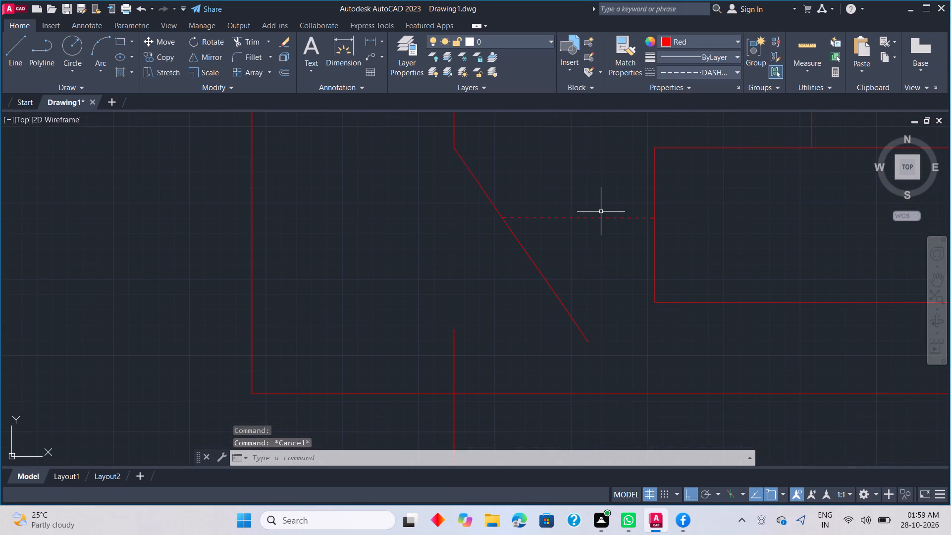
scroll(601, 212, "down", 4)
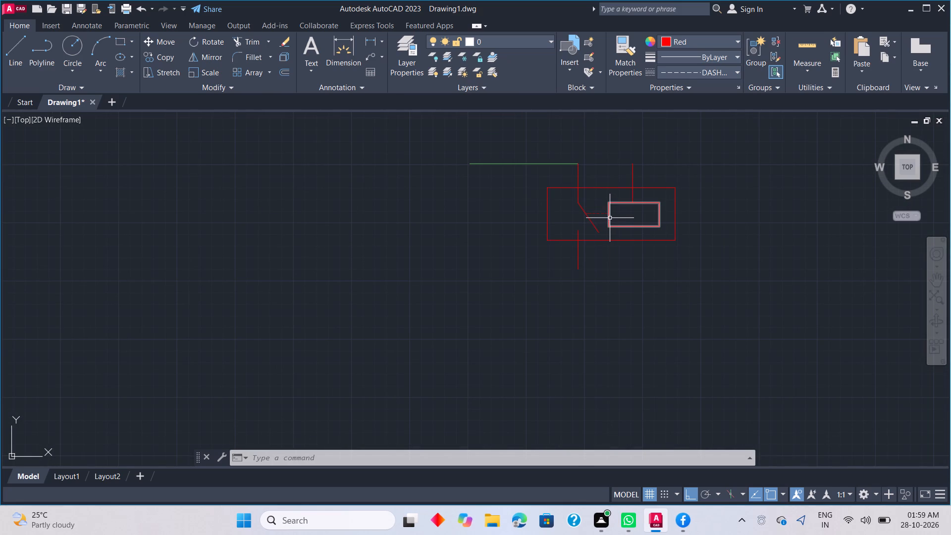
scroll(608, 222, "down", 4)
scroll(600, 277, "up", 1)
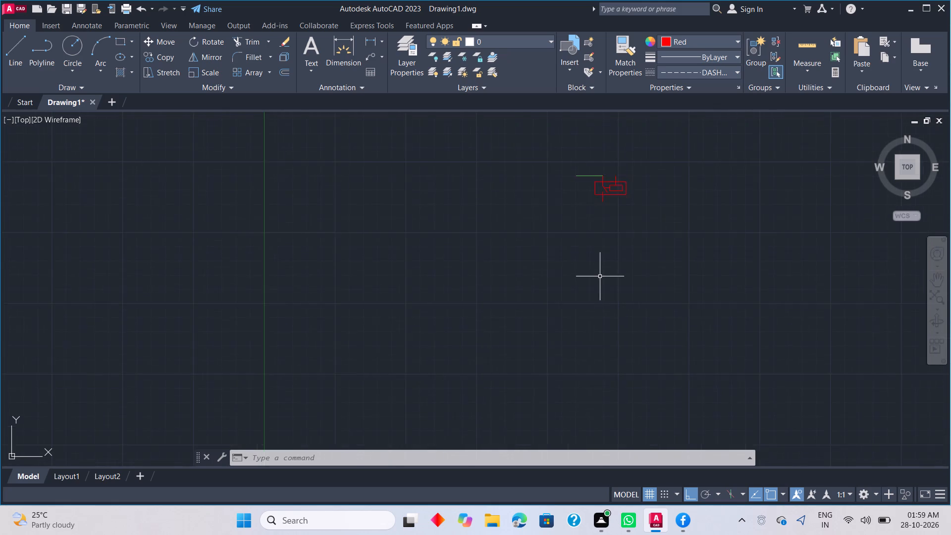
scroll(600, 275, "up", 1)
middle_click_drag(608, 219, 590, 359)
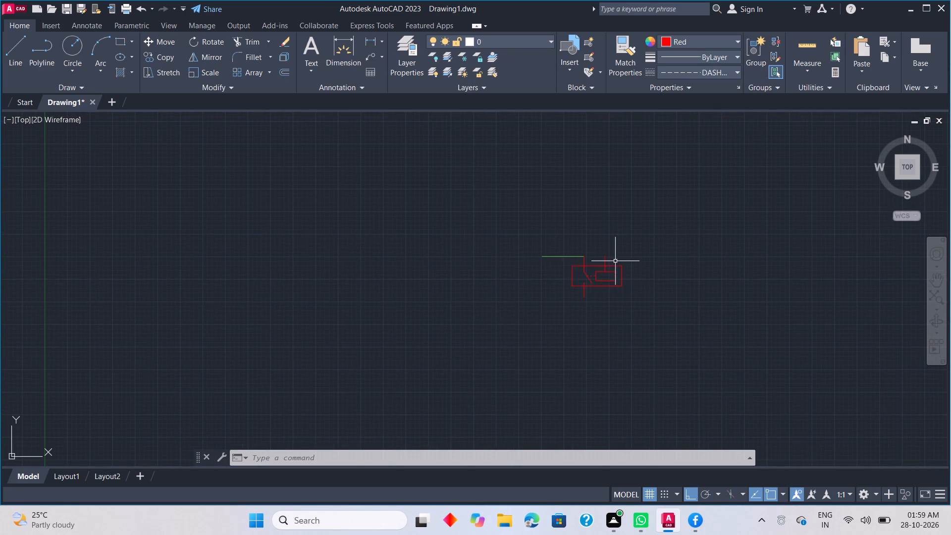
scroll(613, 254, "up", 2)
scroll(655, 246, "up", 1)
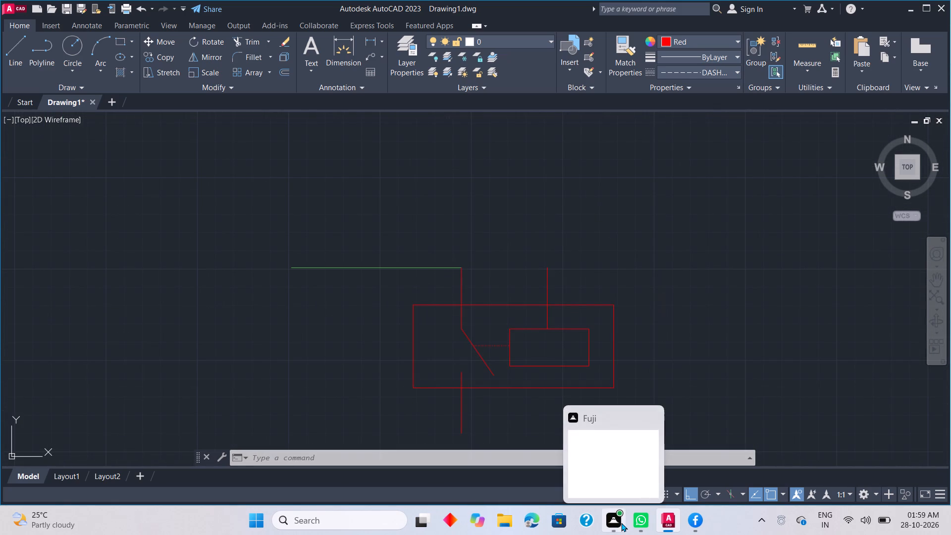
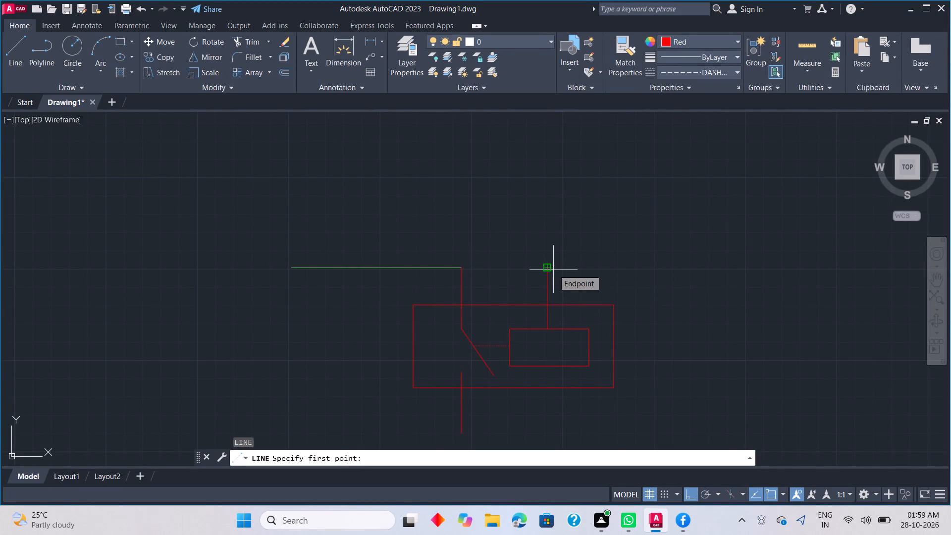
Draw a green wire from the top of the inner rectangle's lead, horizontally away from the switch, ending in a short downward segment.
left_click(662, 42)
left_click(691, 161)
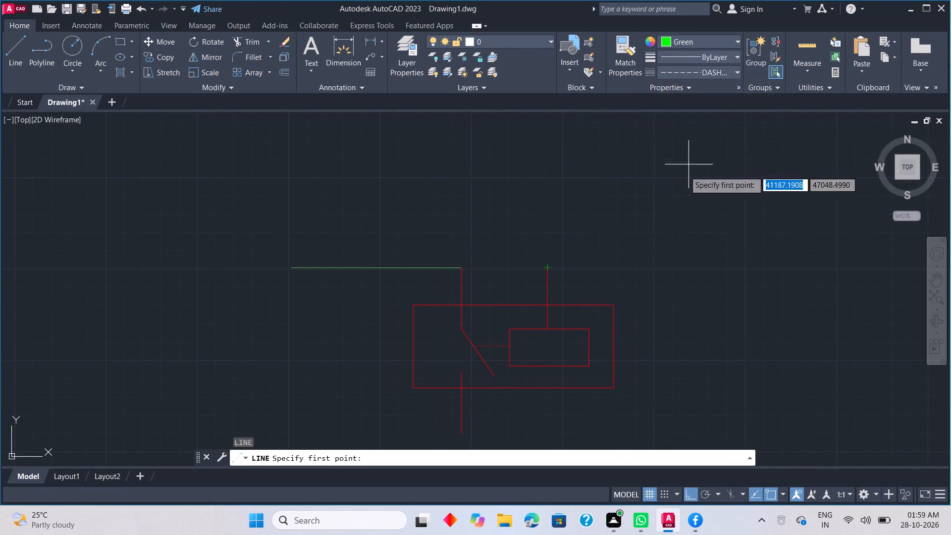
left_click_drag(546, 268, 559, 268)
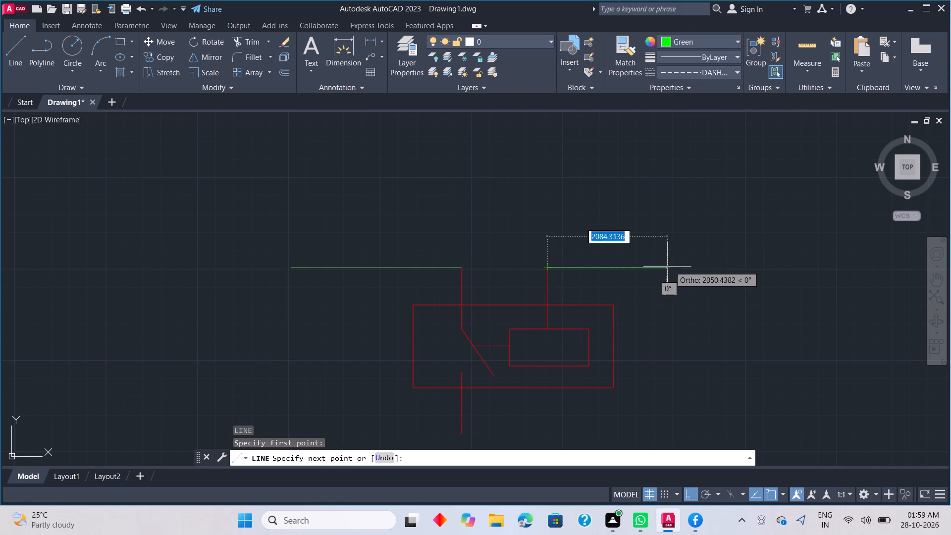
scroll(723, 260, "down", 1)
middle_click_drag(723, 260, 607, 252)
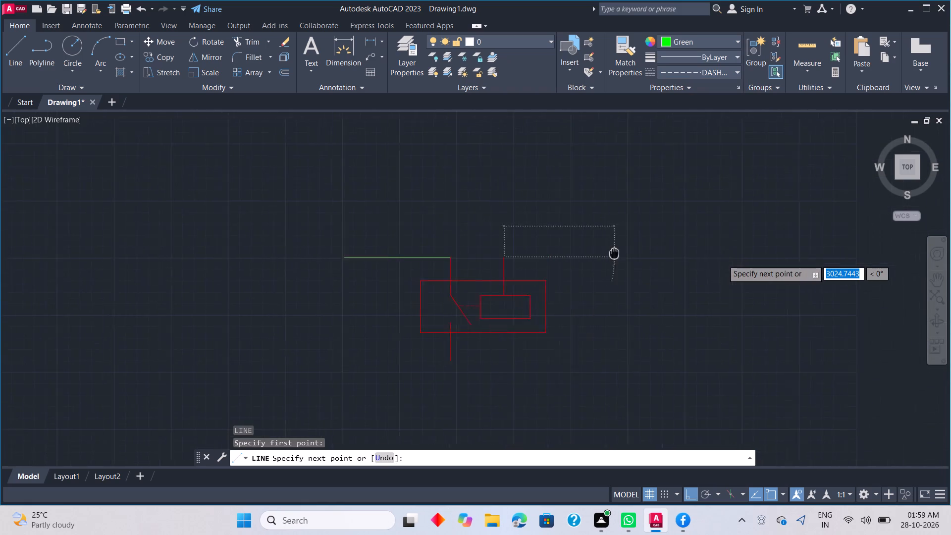
middle_click_drag(607, 252, 552, 247)
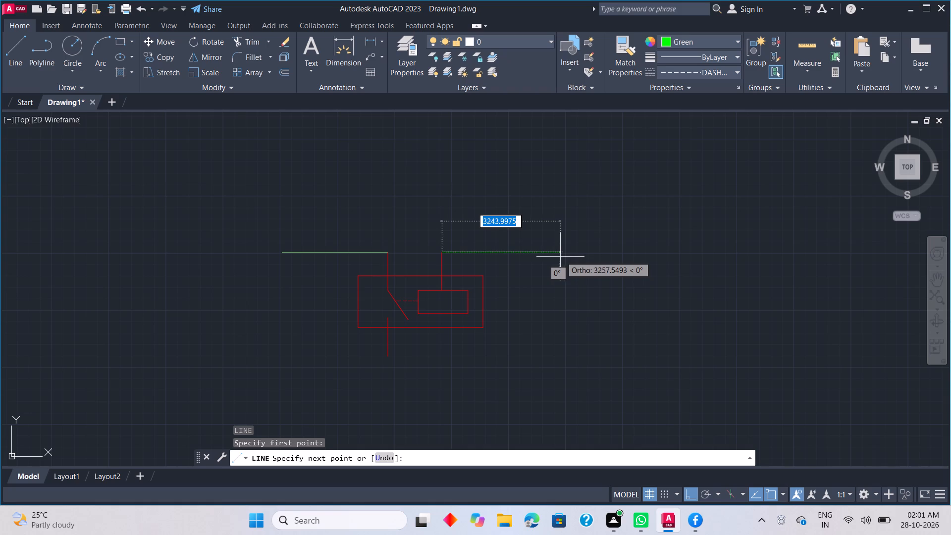
left_click(559, 256)
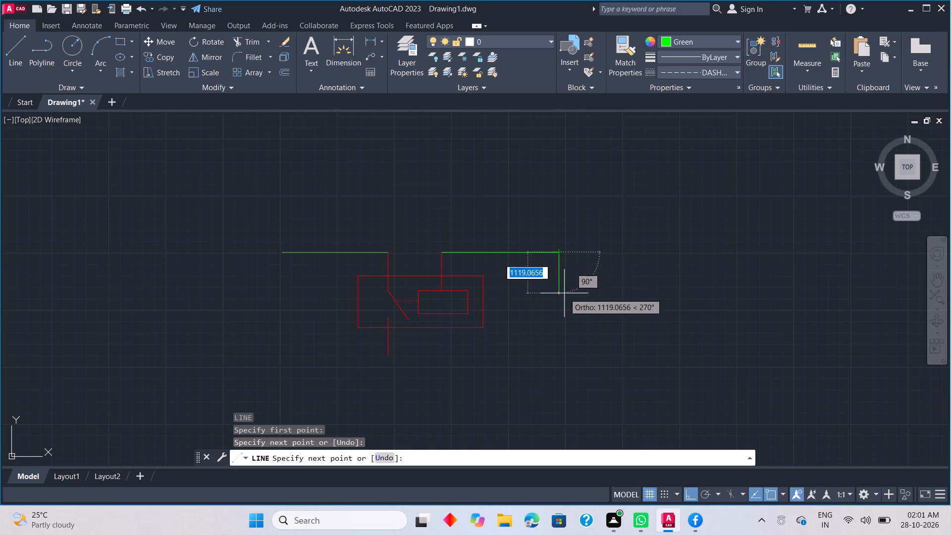
key("ctrl+z")
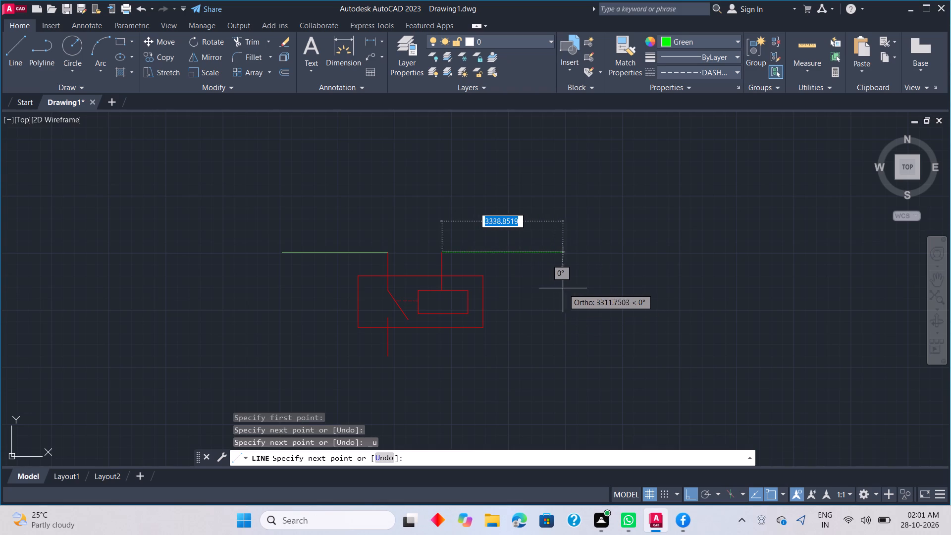
left_click(570, 285)
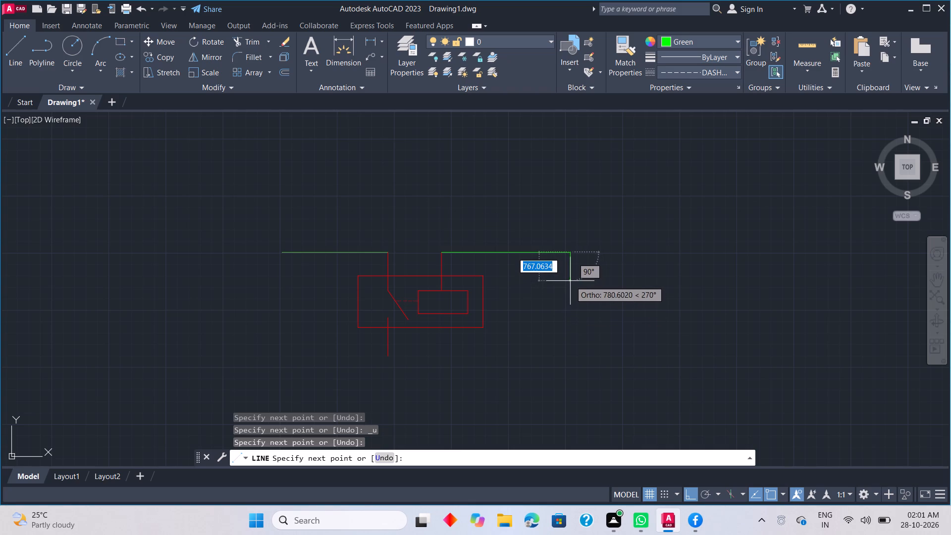
left_click(571, 280)
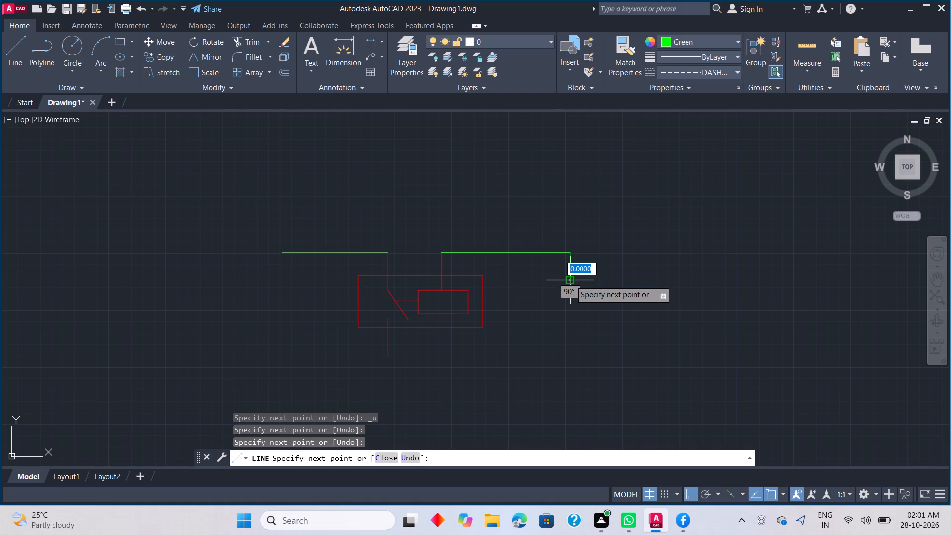
key("ctrl+z")
left_click(570, 273)
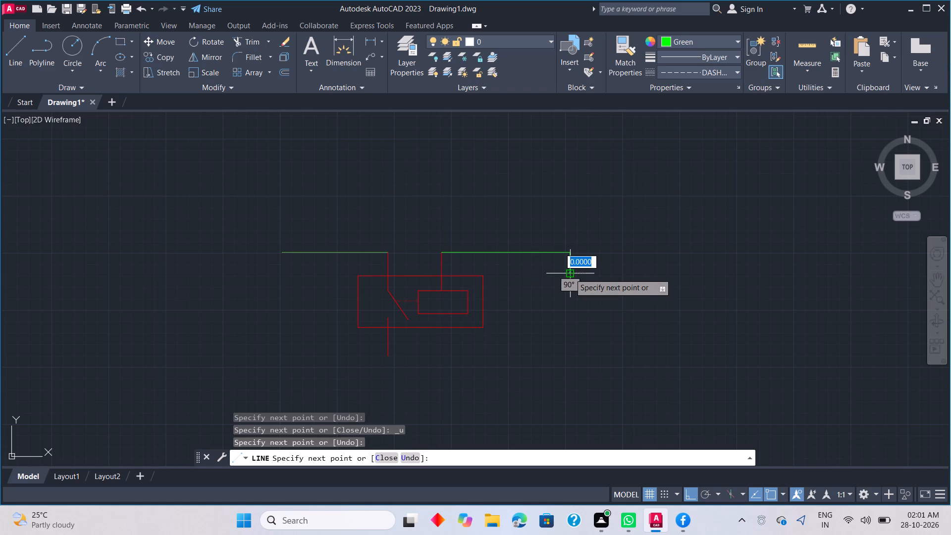
key("Escape")
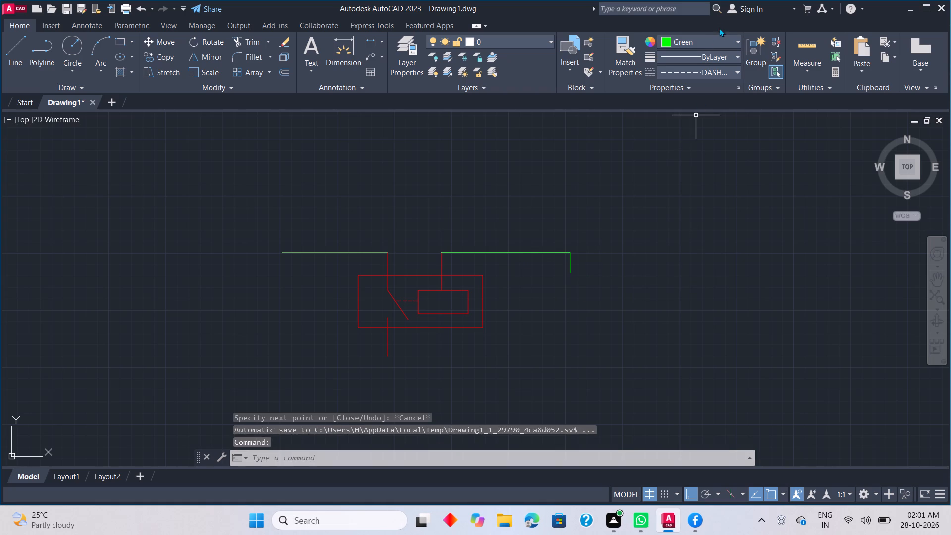
Draw a short red vertical line about 460 units long down from the free end of the green wire.
left_click(704, 41)
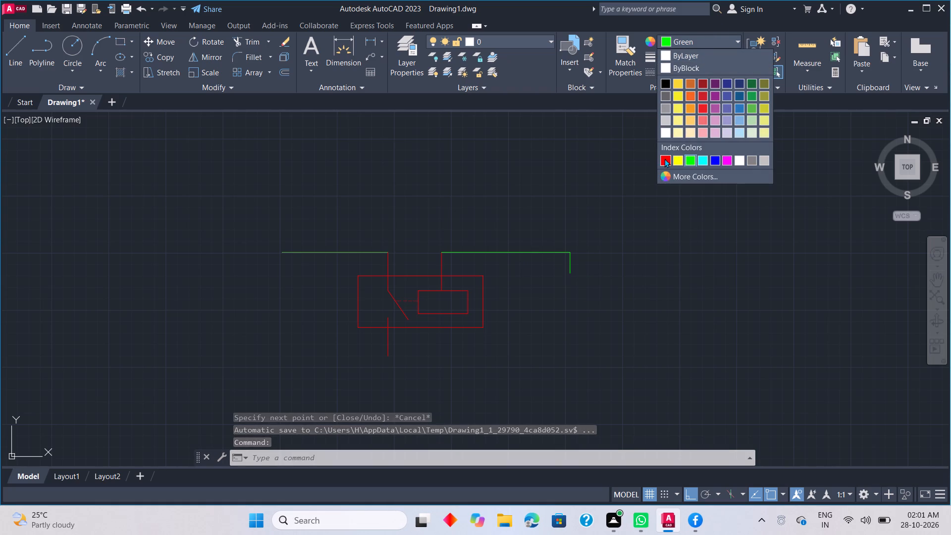
left_click(664, 160)
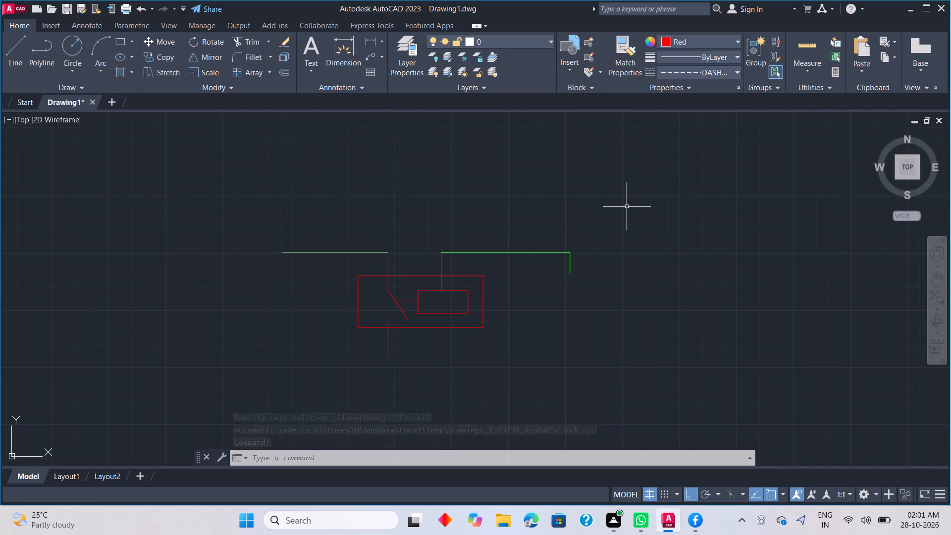
type("l")
key("space")
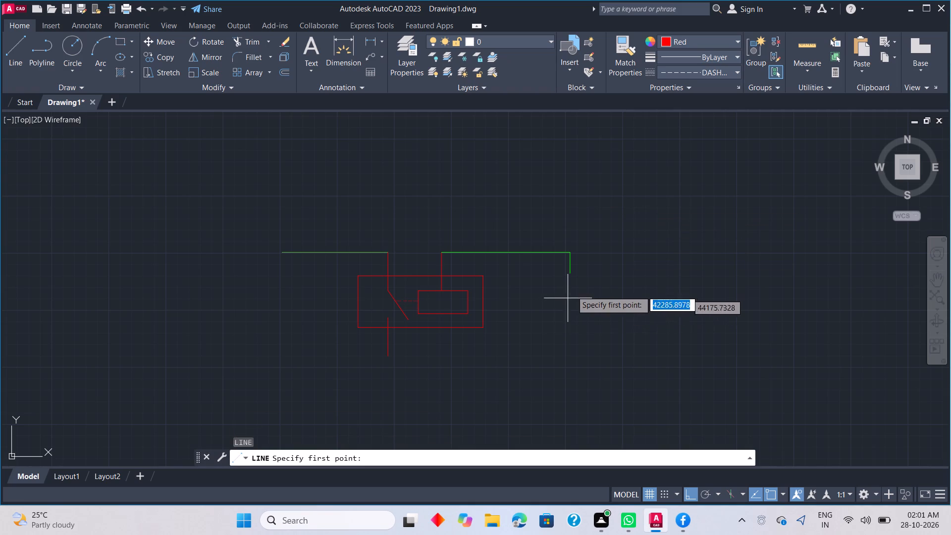
left_click(569, 274)
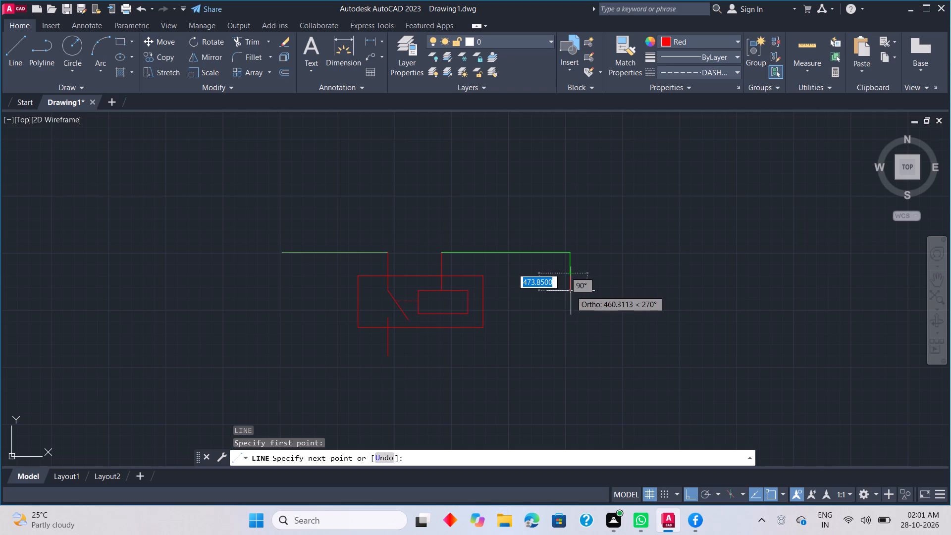
left_click(571, 291)
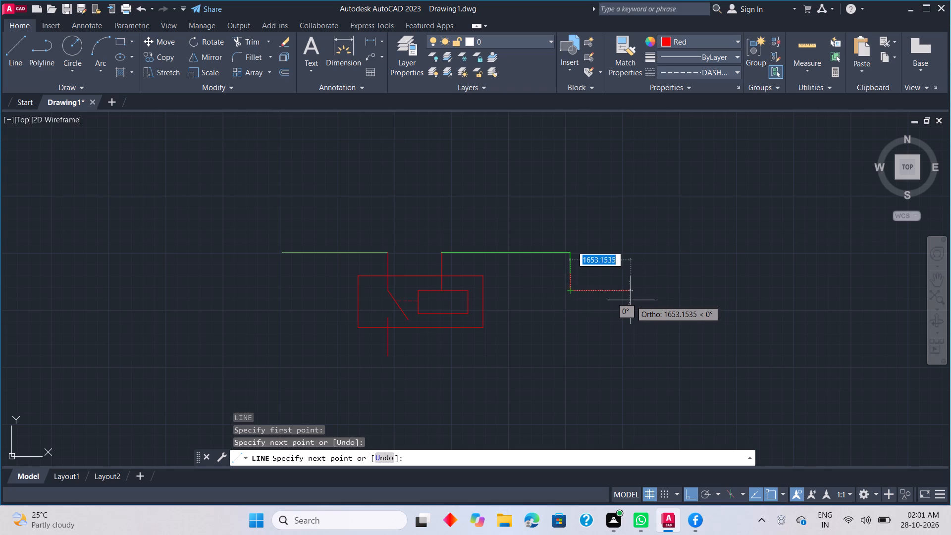
key("Escape")
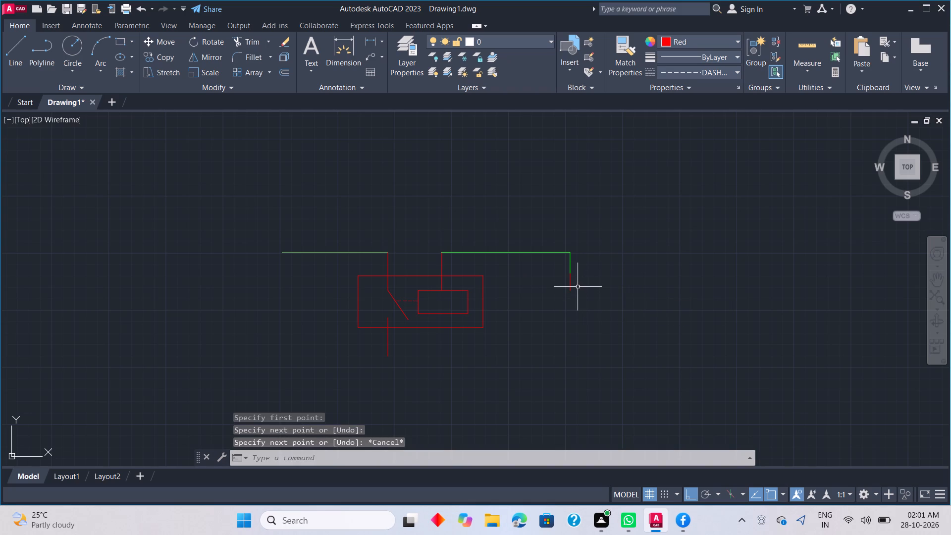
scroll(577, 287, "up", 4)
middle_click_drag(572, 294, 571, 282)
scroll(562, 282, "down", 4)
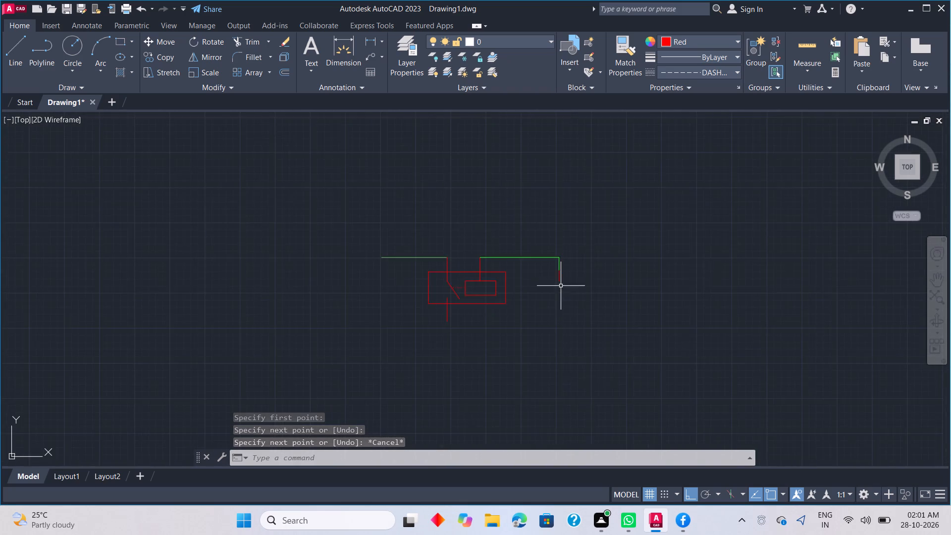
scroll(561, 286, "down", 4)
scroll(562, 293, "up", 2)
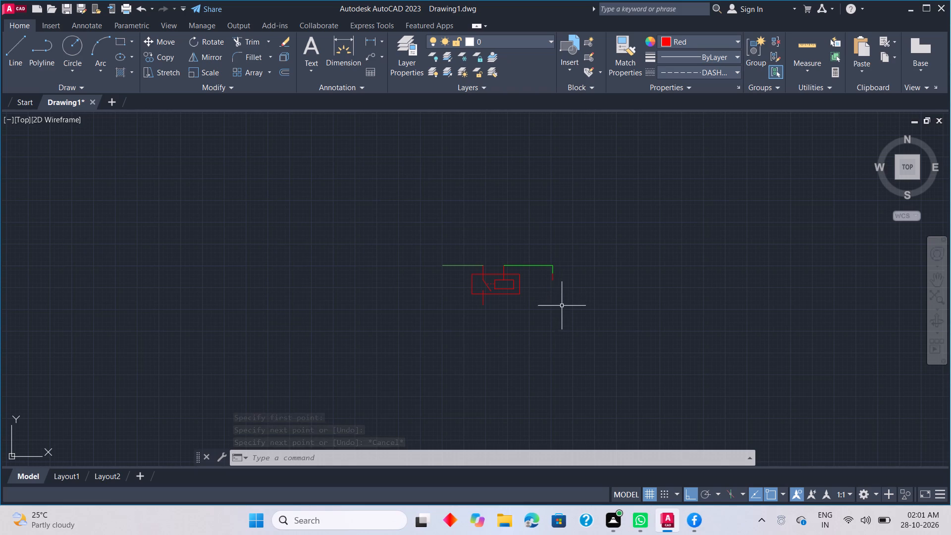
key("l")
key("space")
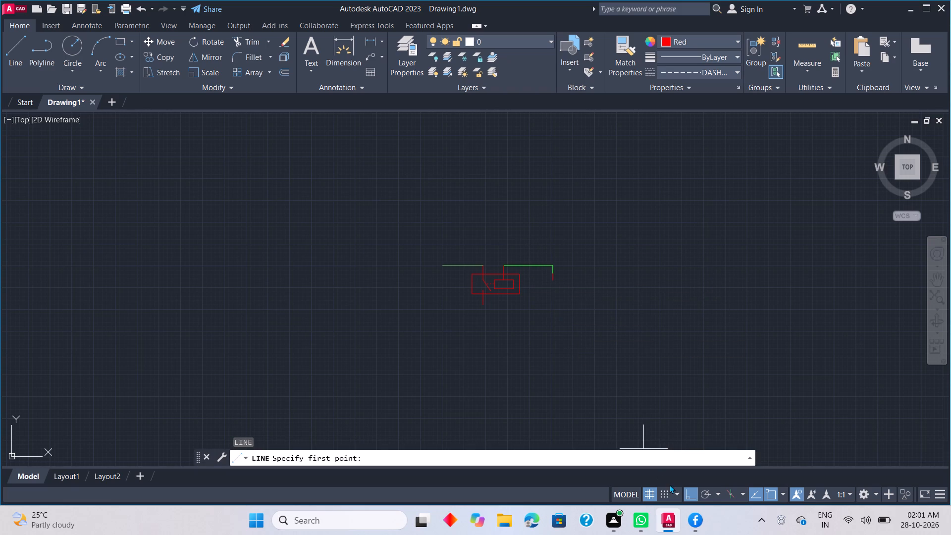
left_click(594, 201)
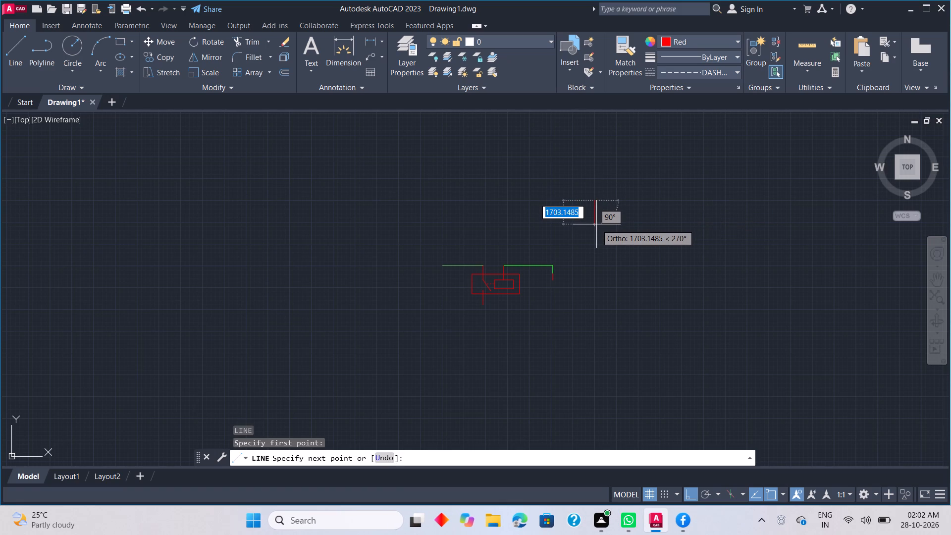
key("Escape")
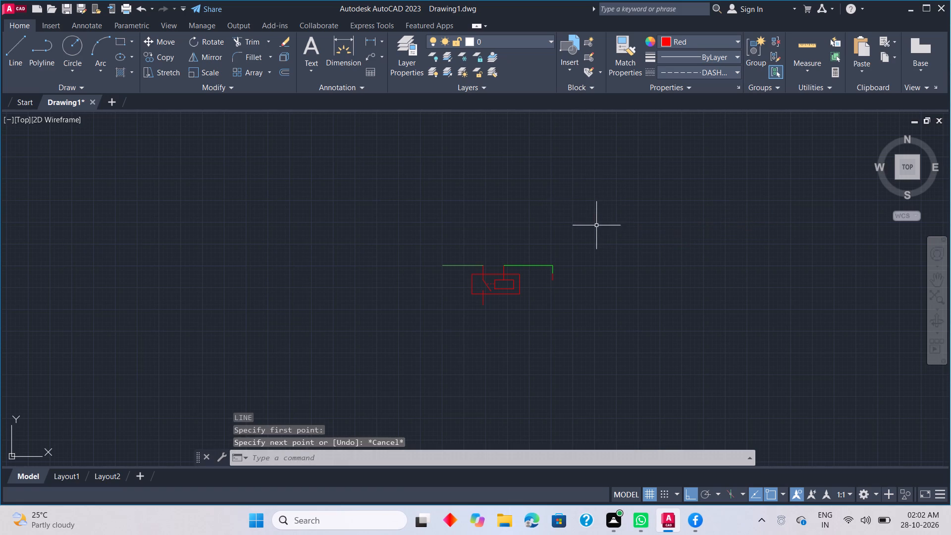
Draw a separate red vertical bar on the far side of the short red lead, starting level with the lead's lower end.
type("l")
key("space")
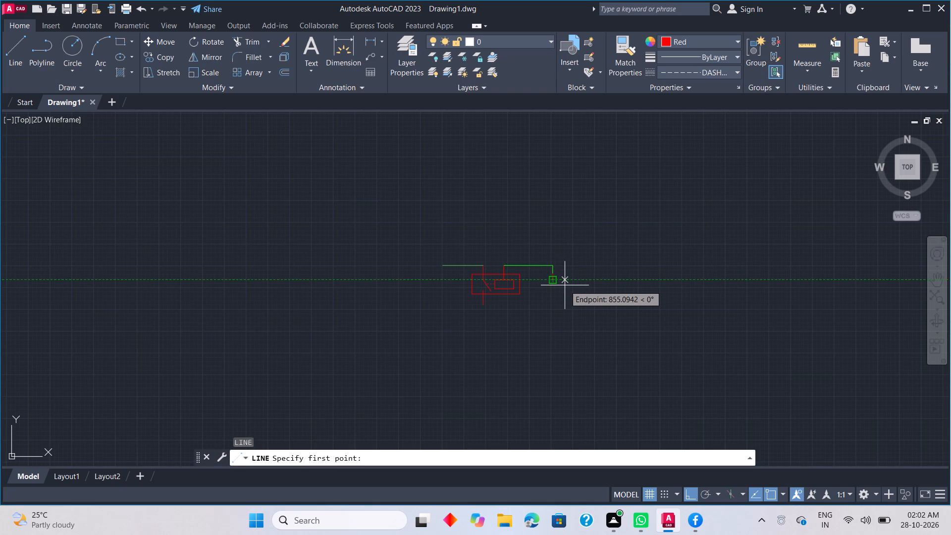
left_click(565, 285)
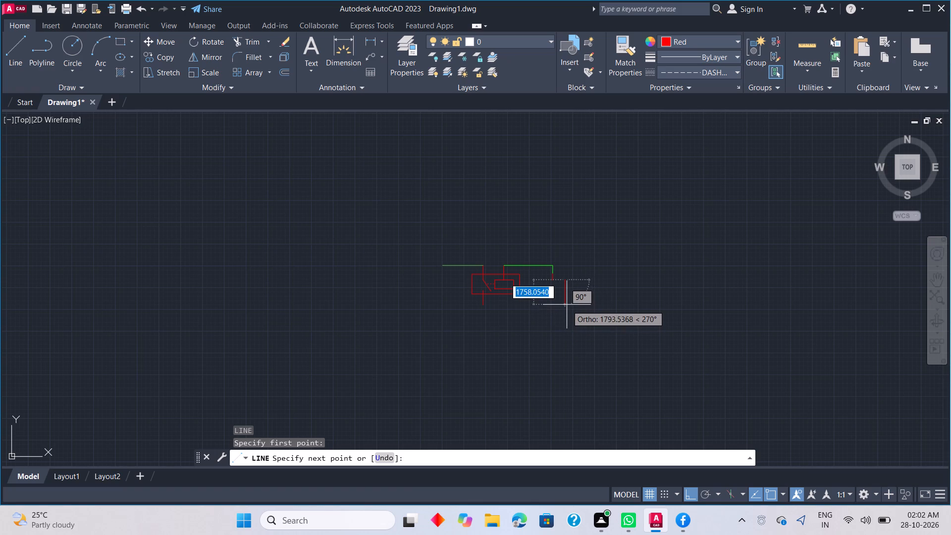
left_click(567, 301)
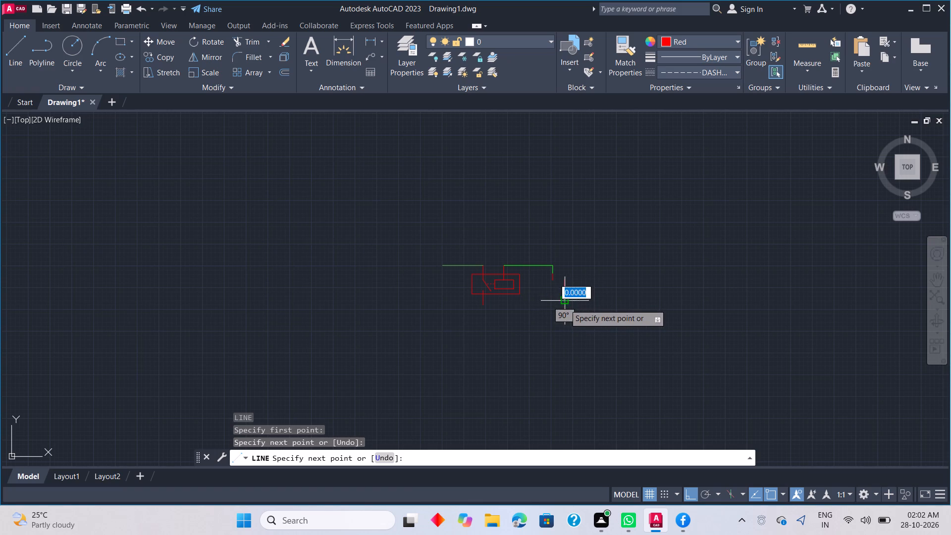
key("Escape")
Turn ortho off and draw a red diagonal from the short lead's lower end to the upper part of the vertical bar.
key("l")
key("space")
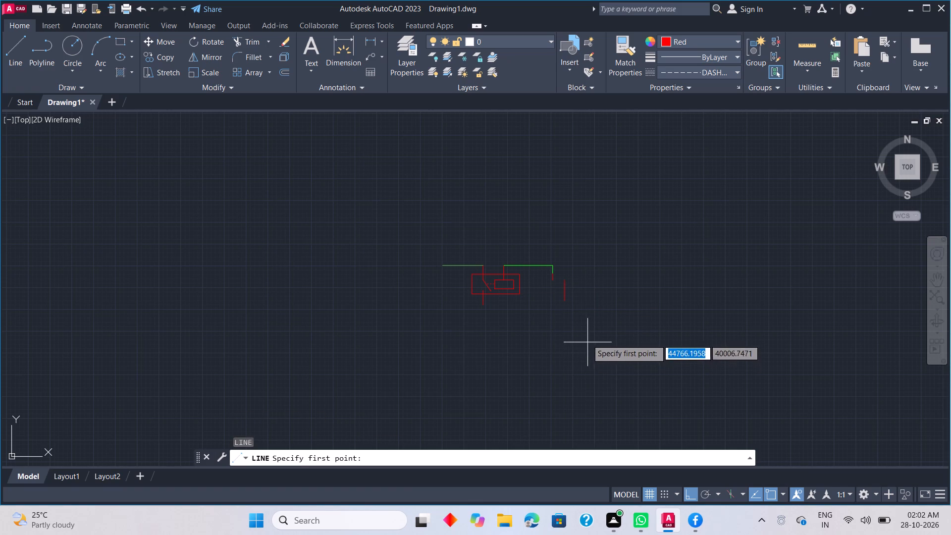
left_click(688, 490)
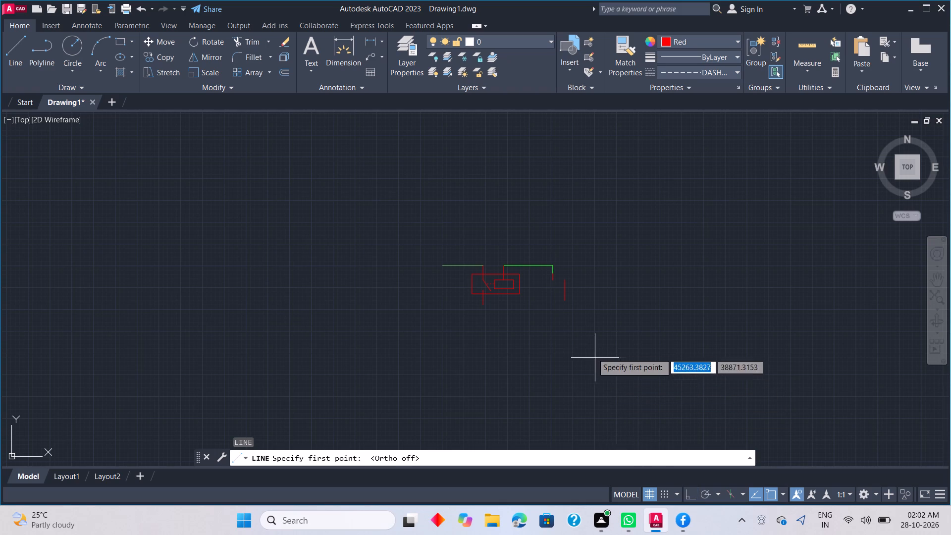
scroll(579, 313, "up", 4)
middle_click_drag(555, 274, 616, 429)
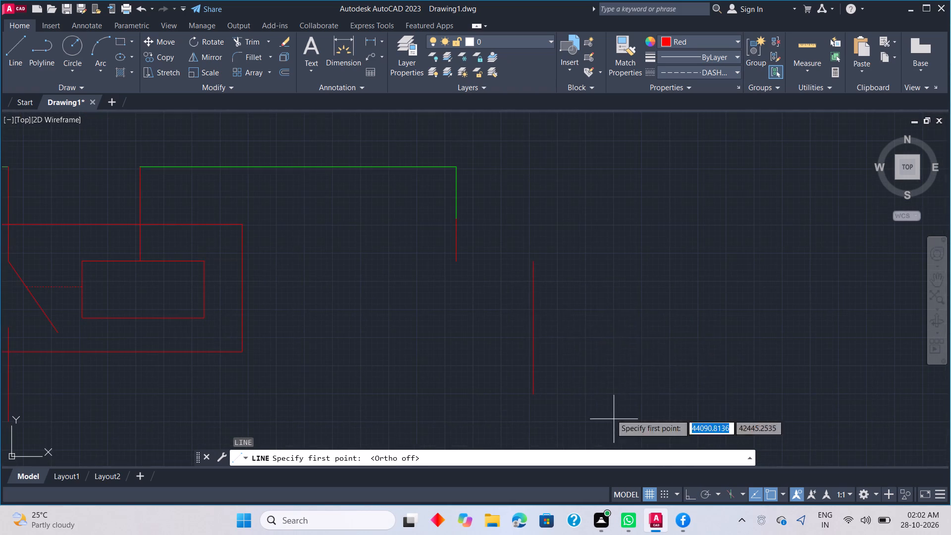
left_click(460, 261)
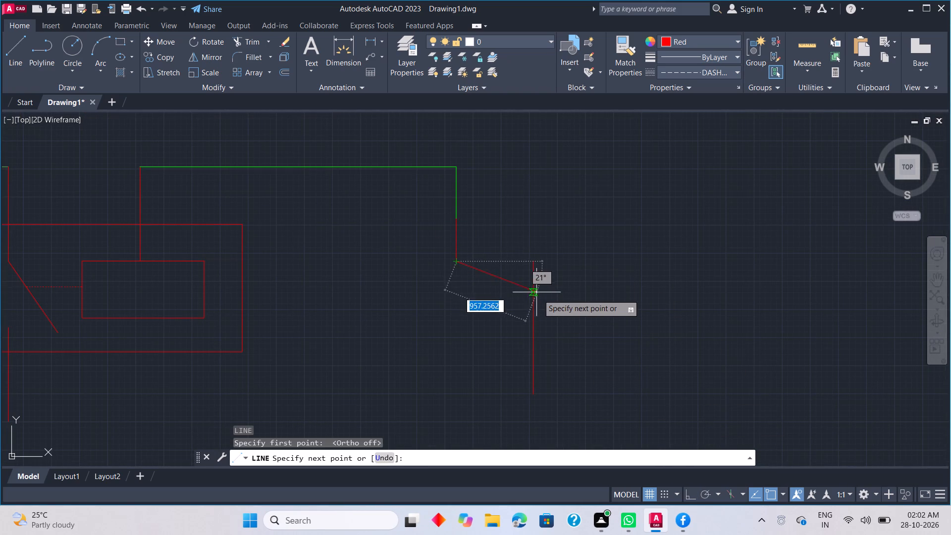
left_click(533, 313)
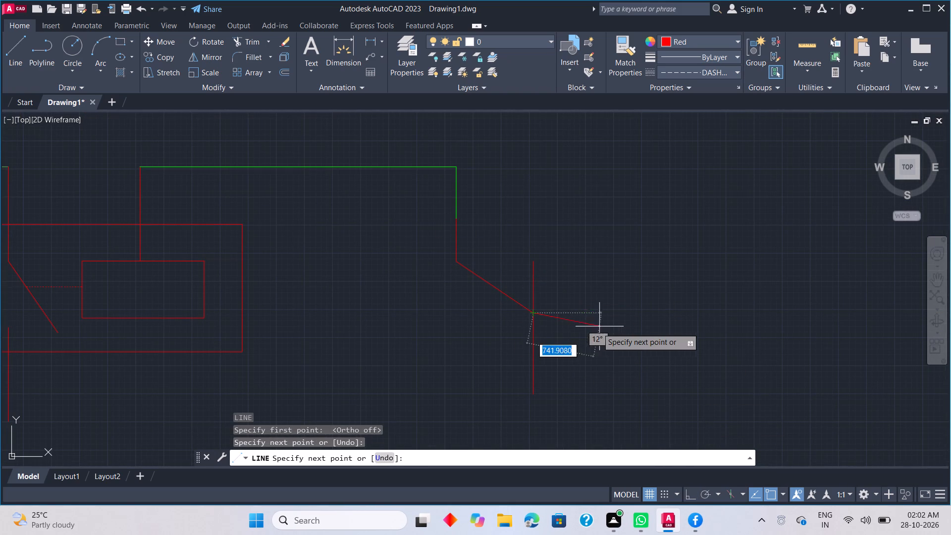
key("Escape")
Draw a second red diagonal about 711 units long from the lower part of the vertical bar, sloping down toward the switch.
key("space")
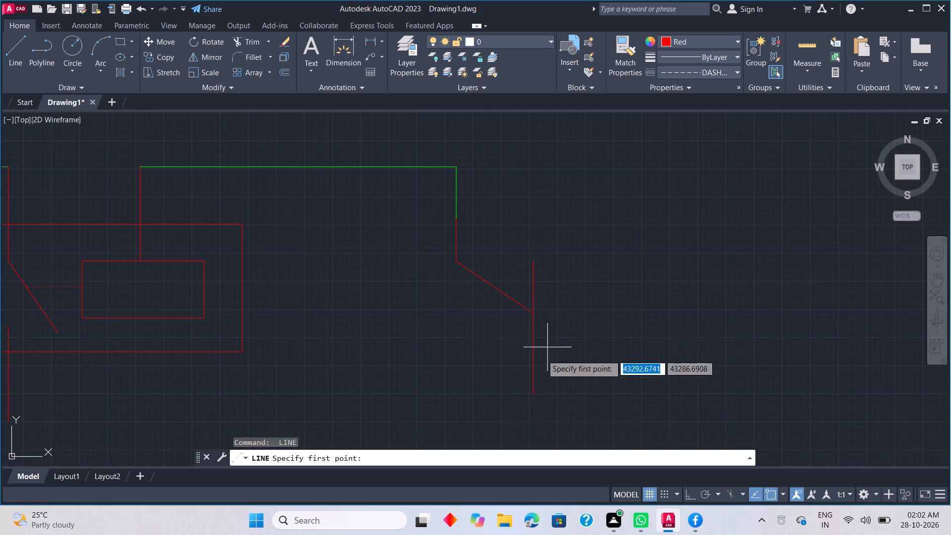
left_click(530, 364)
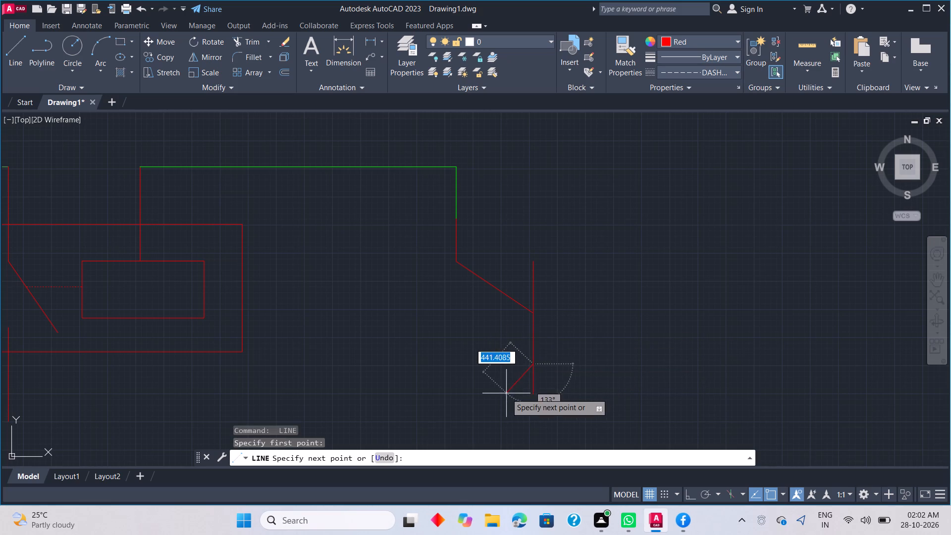
middle_click_drag(506, 393, 565, 339)
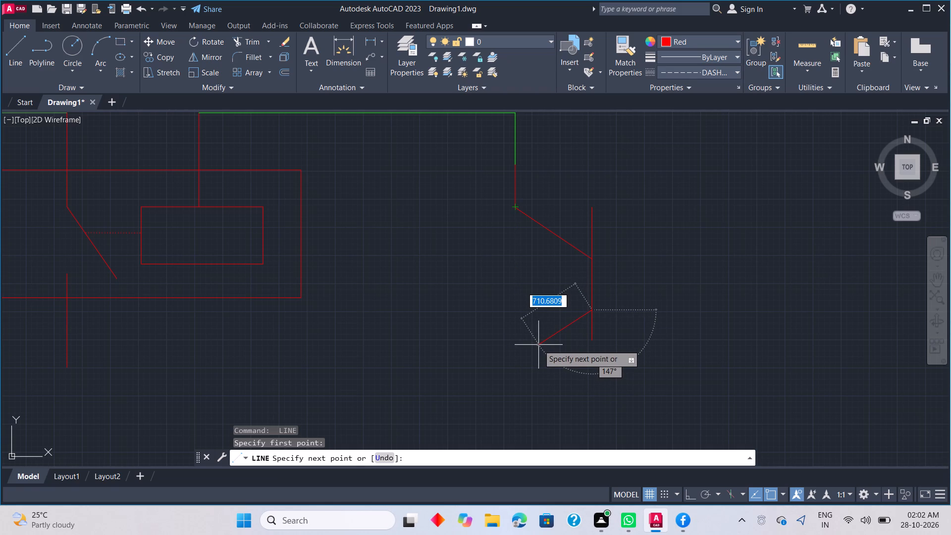
left_click(538, 345)
key("Escape")
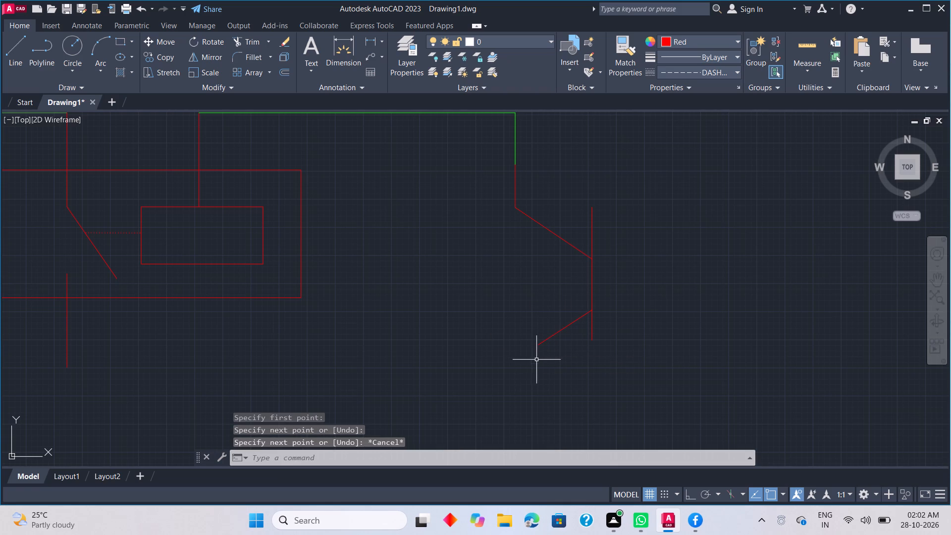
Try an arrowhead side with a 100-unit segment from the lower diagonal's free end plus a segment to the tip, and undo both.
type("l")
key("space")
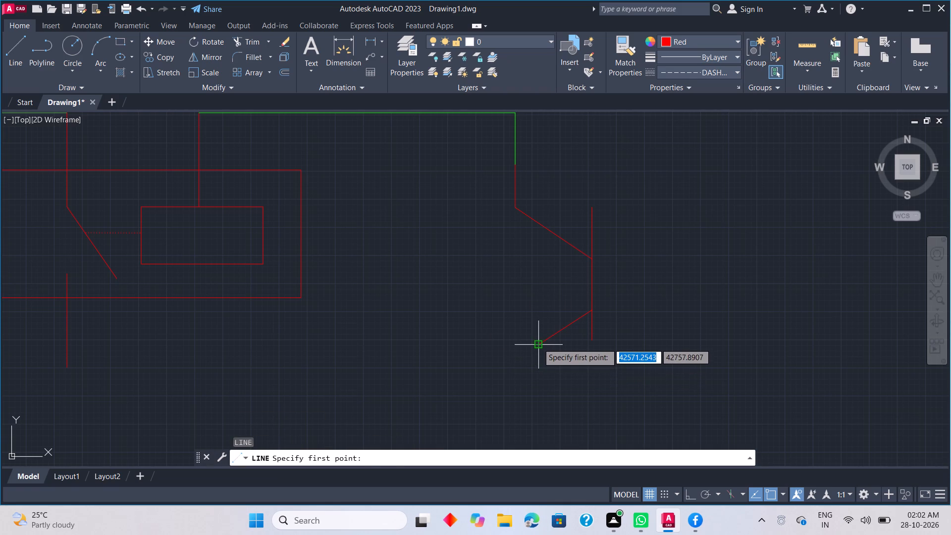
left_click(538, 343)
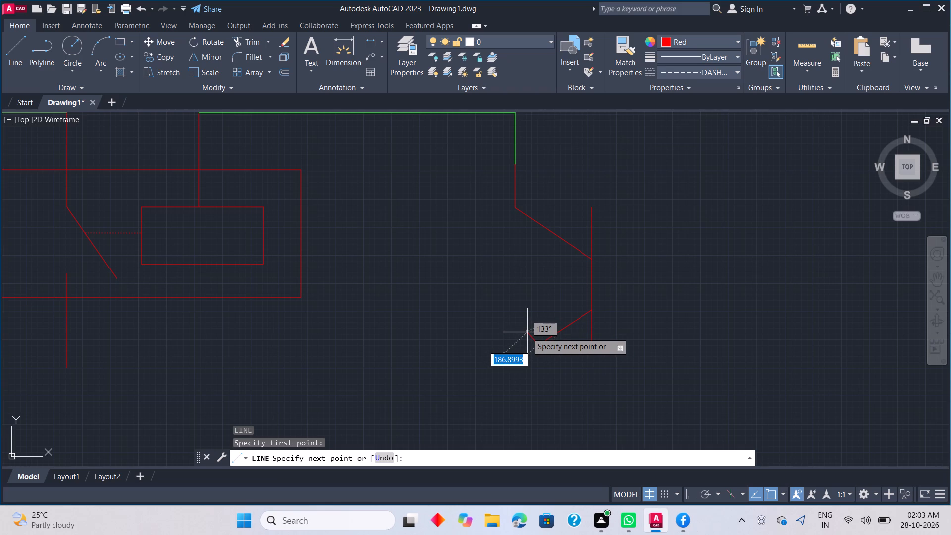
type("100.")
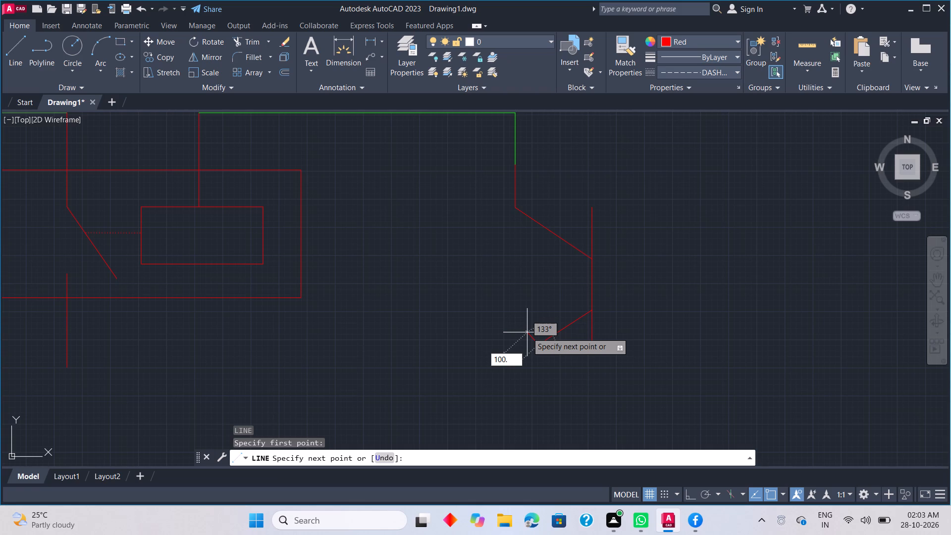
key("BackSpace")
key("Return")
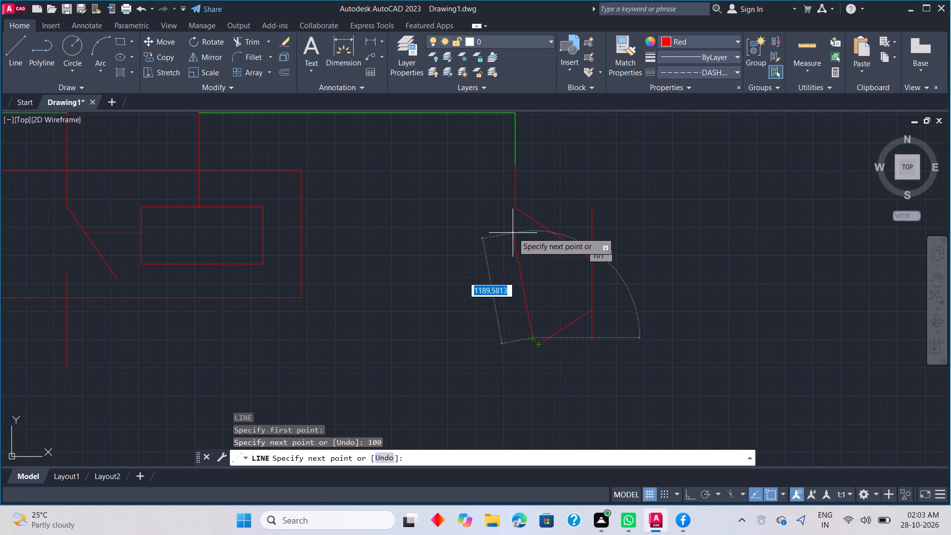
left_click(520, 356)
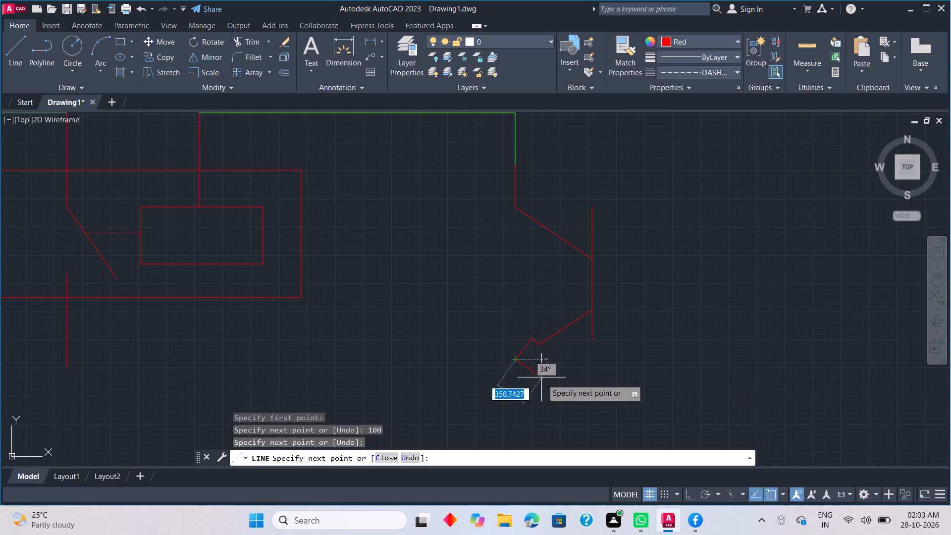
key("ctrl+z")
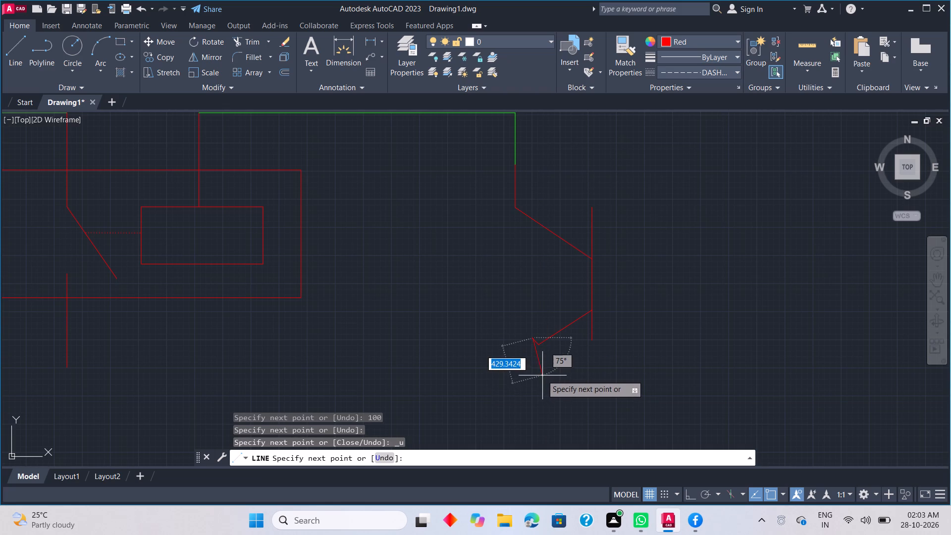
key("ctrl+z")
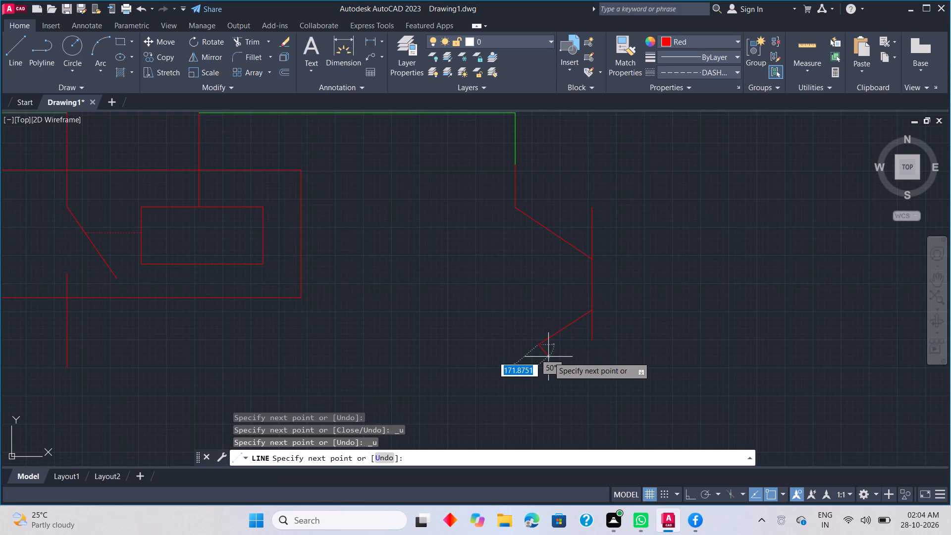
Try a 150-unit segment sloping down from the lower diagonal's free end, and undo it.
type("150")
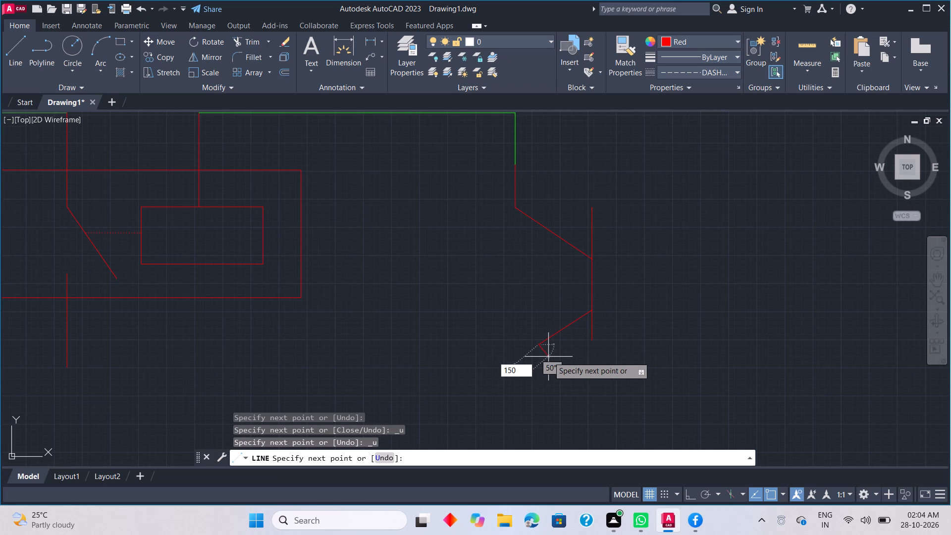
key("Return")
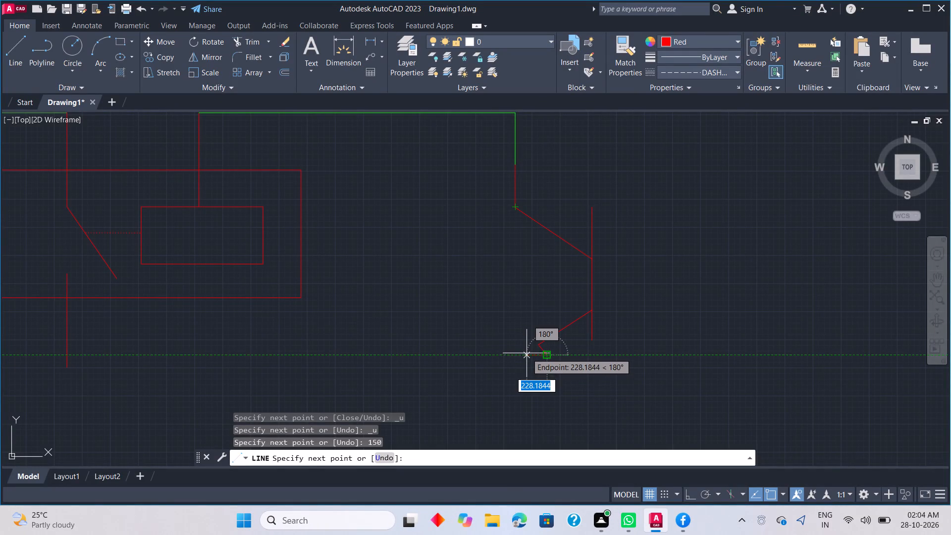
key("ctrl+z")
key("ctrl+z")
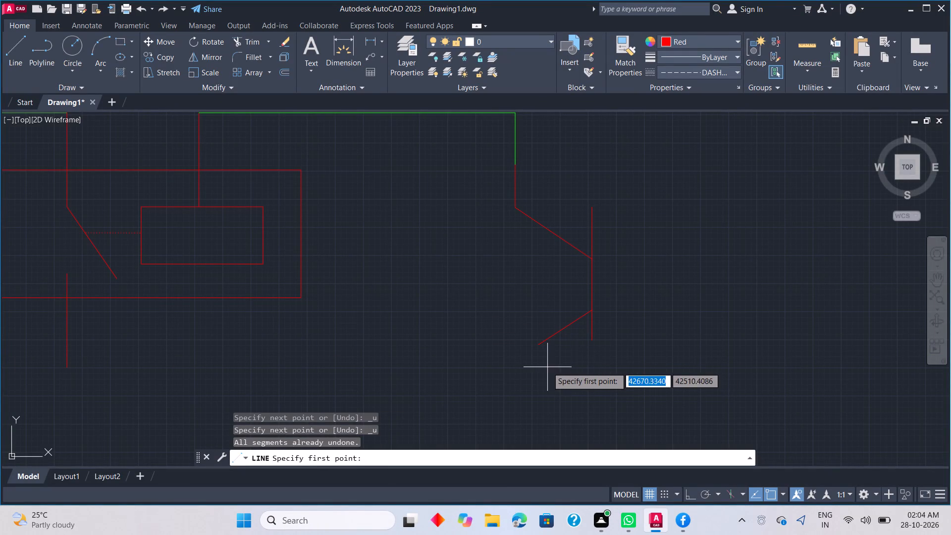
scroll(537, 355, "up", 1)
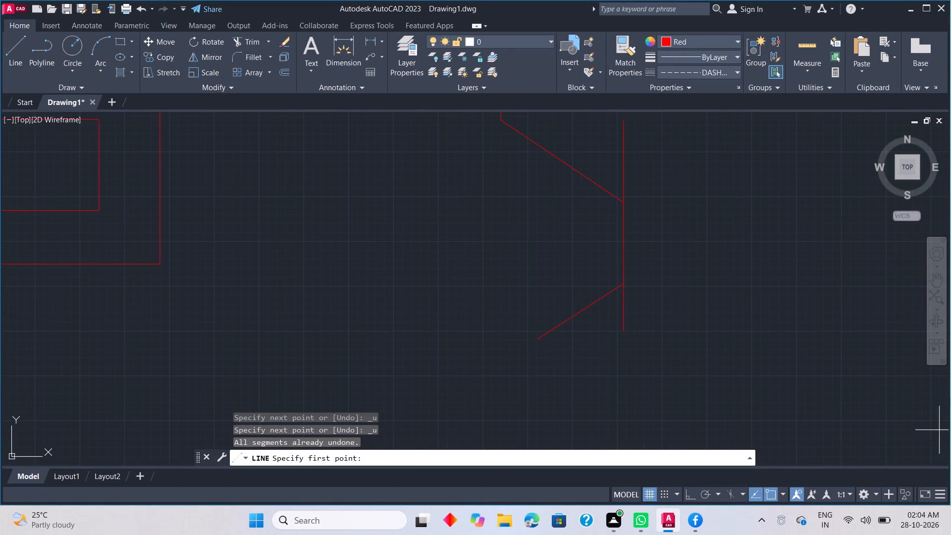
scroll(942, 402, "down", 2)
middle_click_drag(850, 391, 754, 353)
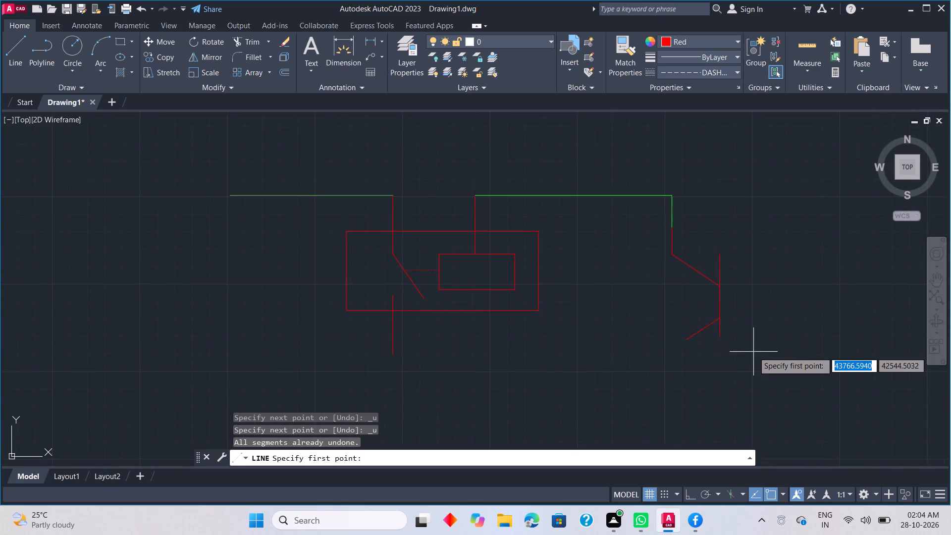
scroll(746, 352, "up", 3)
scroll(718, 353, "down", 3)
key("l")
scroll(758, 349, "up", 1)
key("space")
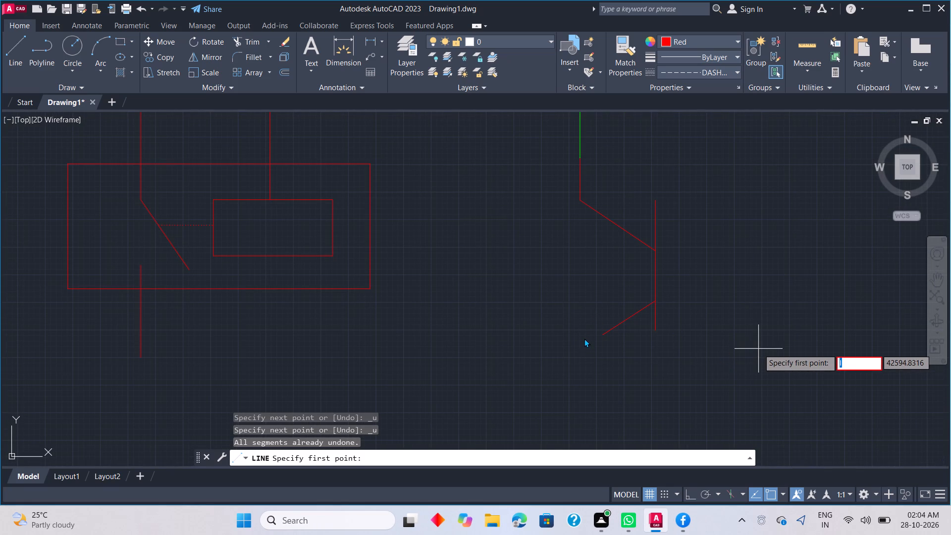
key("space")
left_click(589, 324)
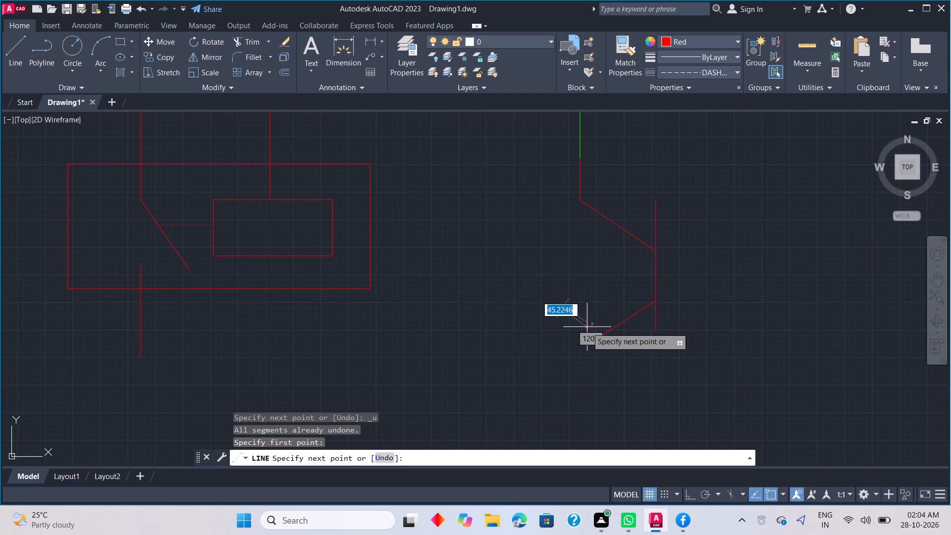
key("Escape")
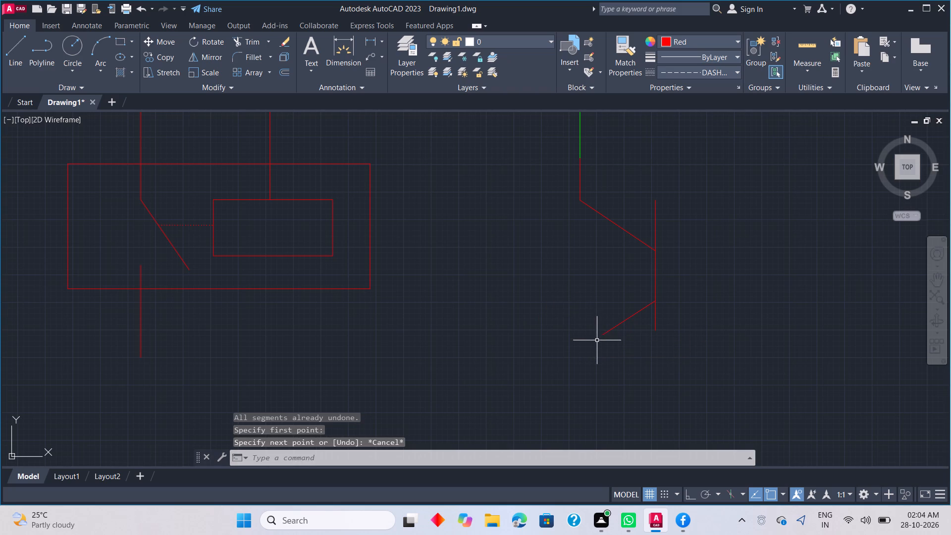
Draw one arrowhead half: a 150-unit segment down from the lower diagonal's free end, then a segment to a tip directly below the short red lead.
key("space")
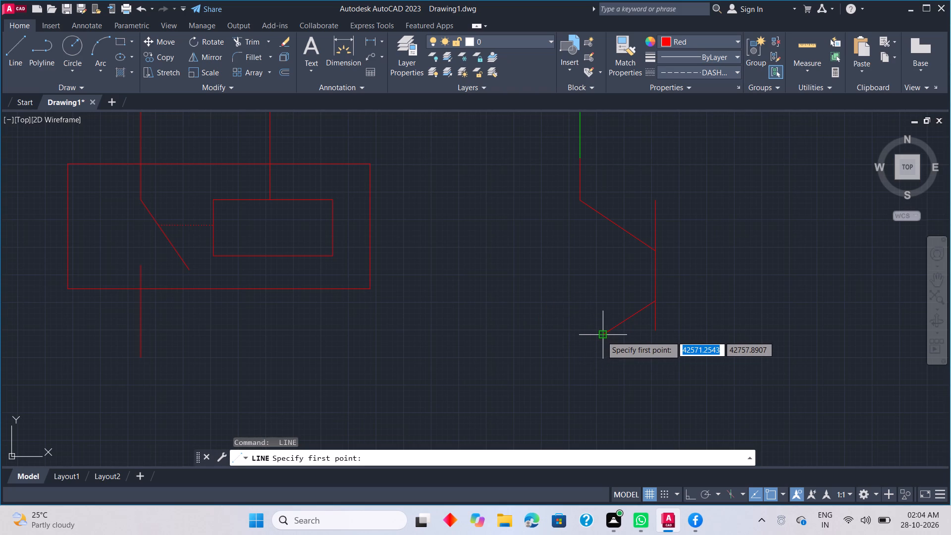
left_click(600, 335)
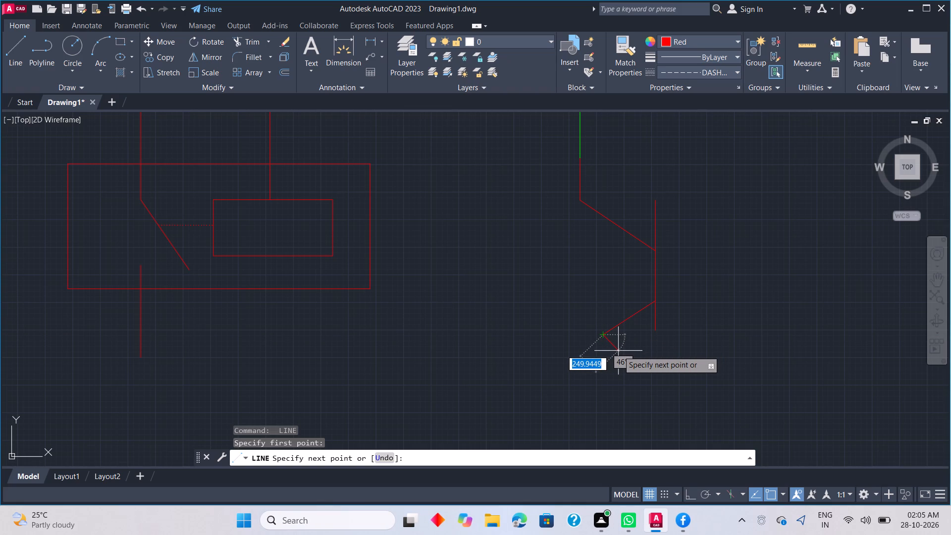
key("1")
type("50")
key("Return")
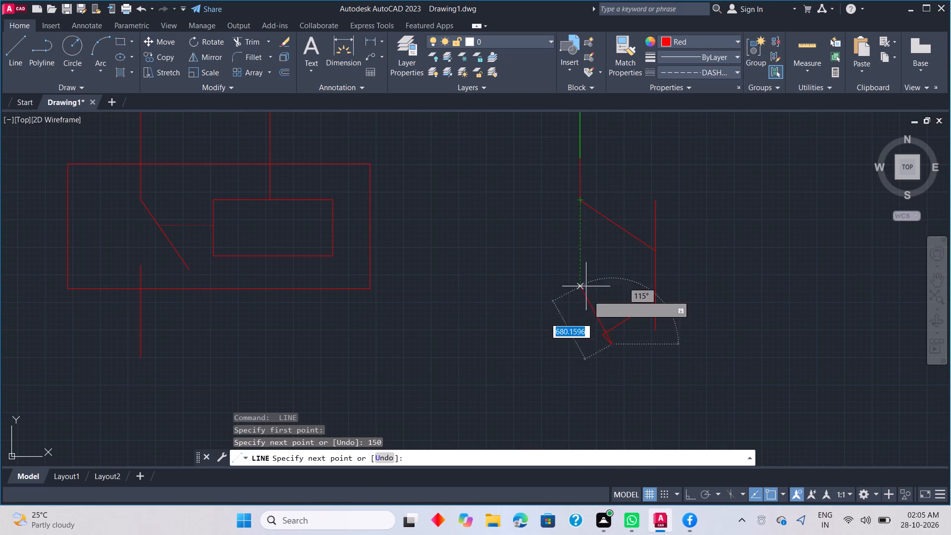
left_click(584, 362)
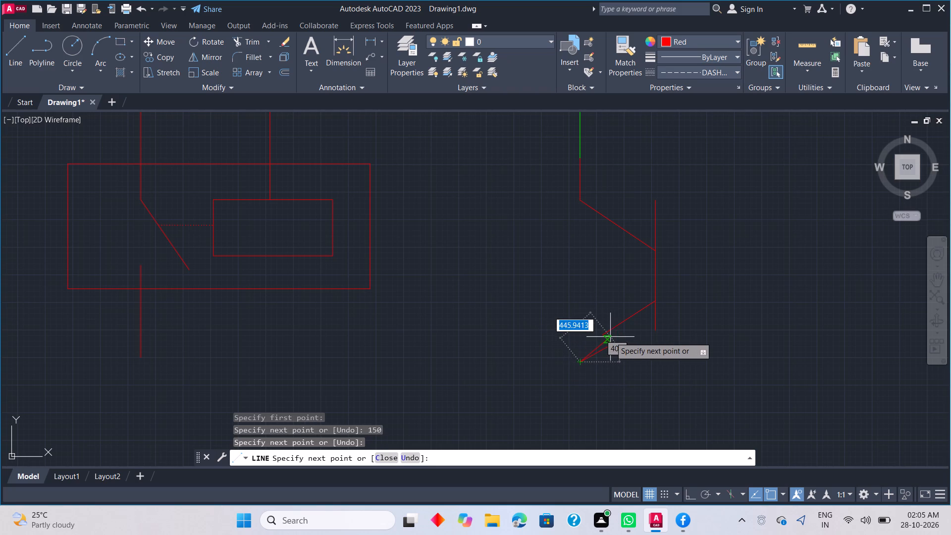
key("Escape")
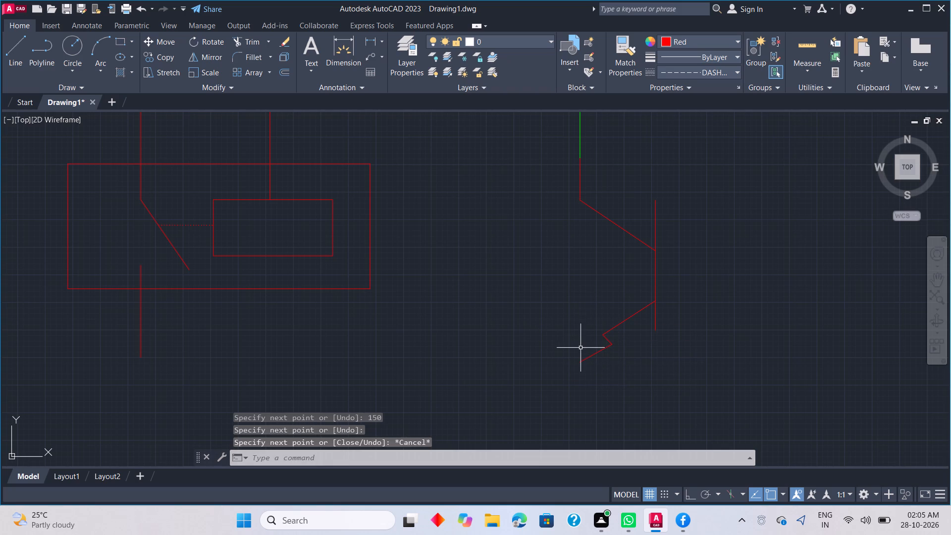
Close the arrowhead with a segment of about 178 units extending the base past the diagonal's end, and another down to the tip.
key("space")
left_click(603, 334)
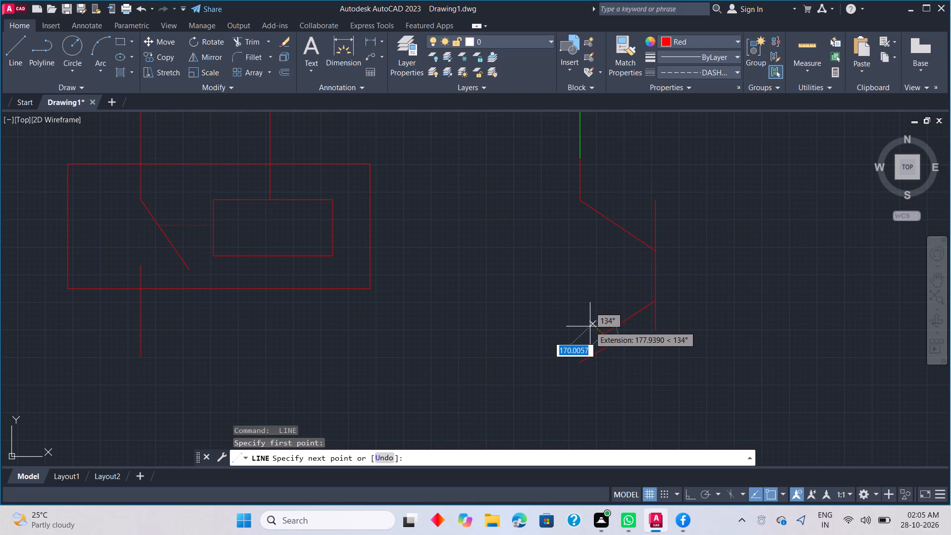
left_click(590, 327)
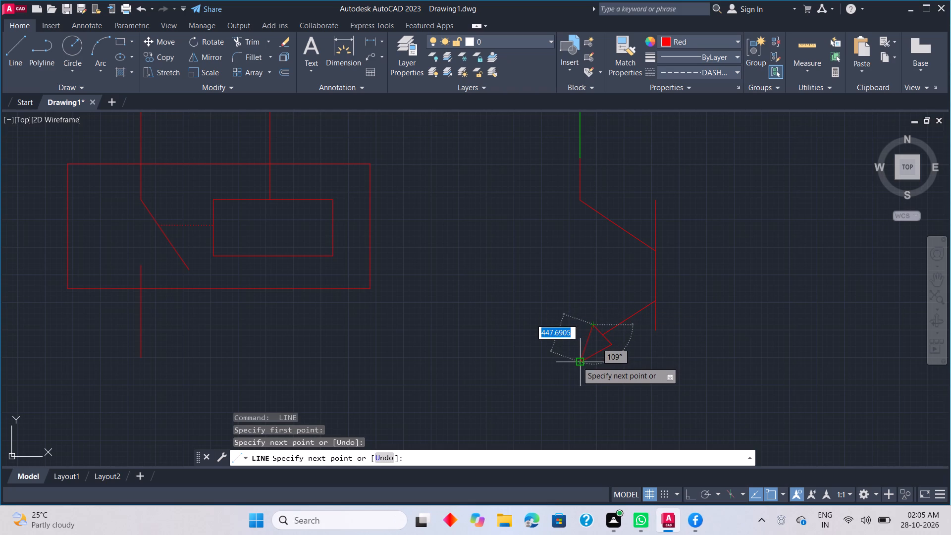
left_click(577, 362)
key("Escape")
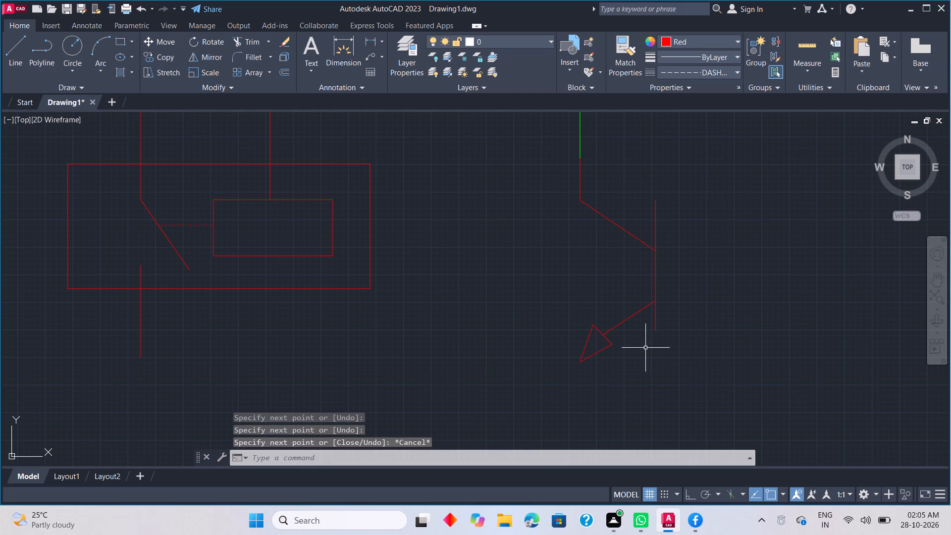
Fill the arrowhead triangle with a solid red hatch.
scroll(646, 348, "down", 3)
scroll(643, 359, "up", 1)
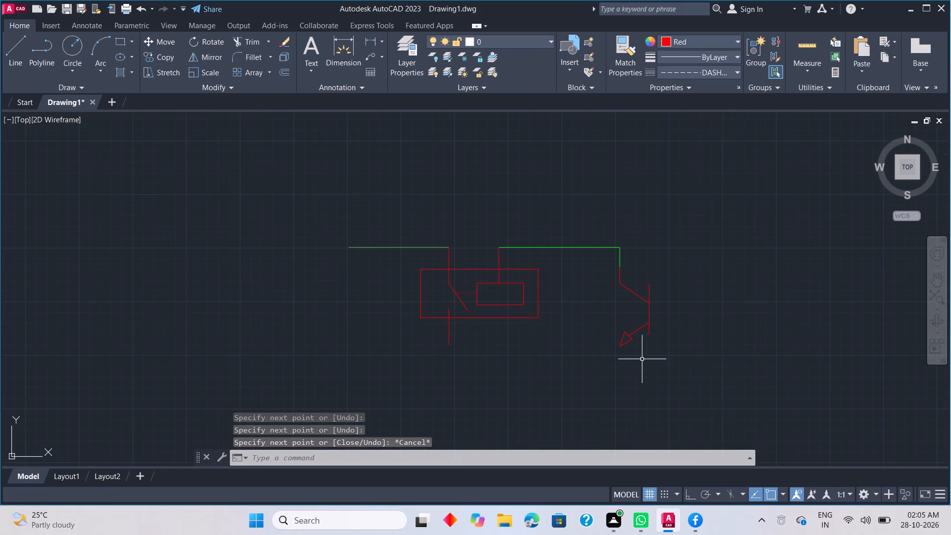
scroll(625, 362, "up", 2)
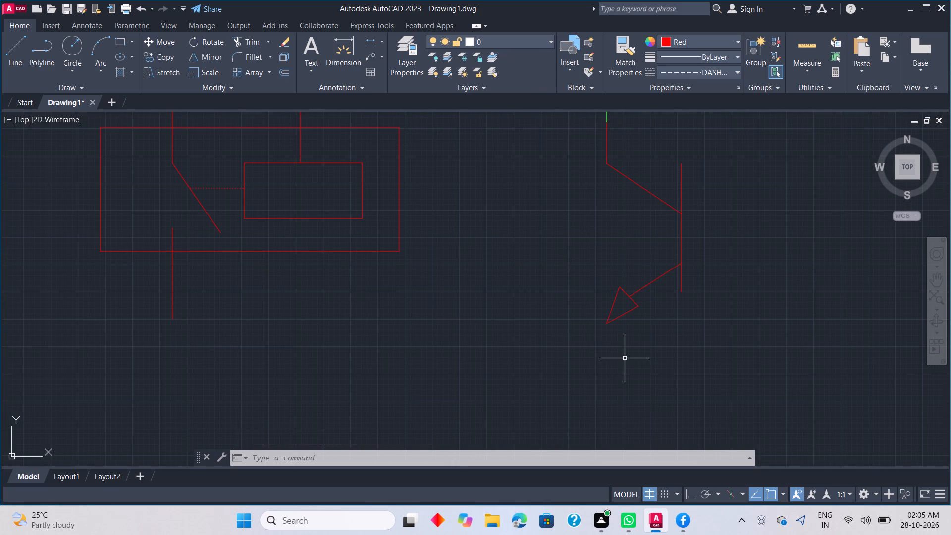
type("h")
key("space")
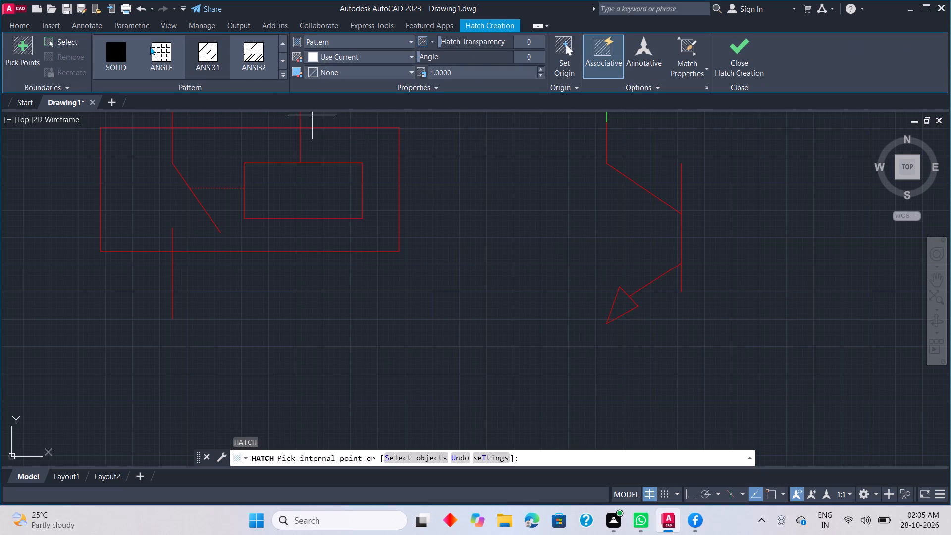
left_click(131, 50)
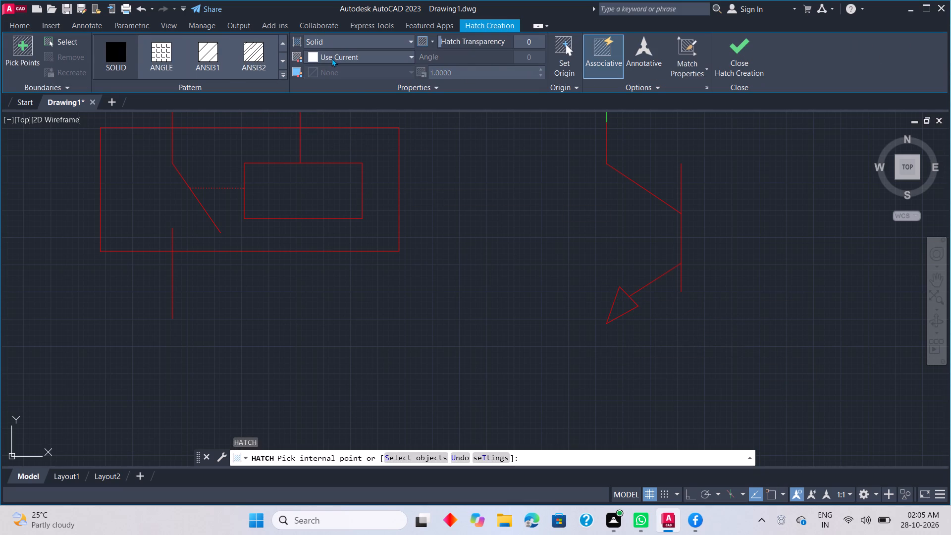
left_click(332, 57)
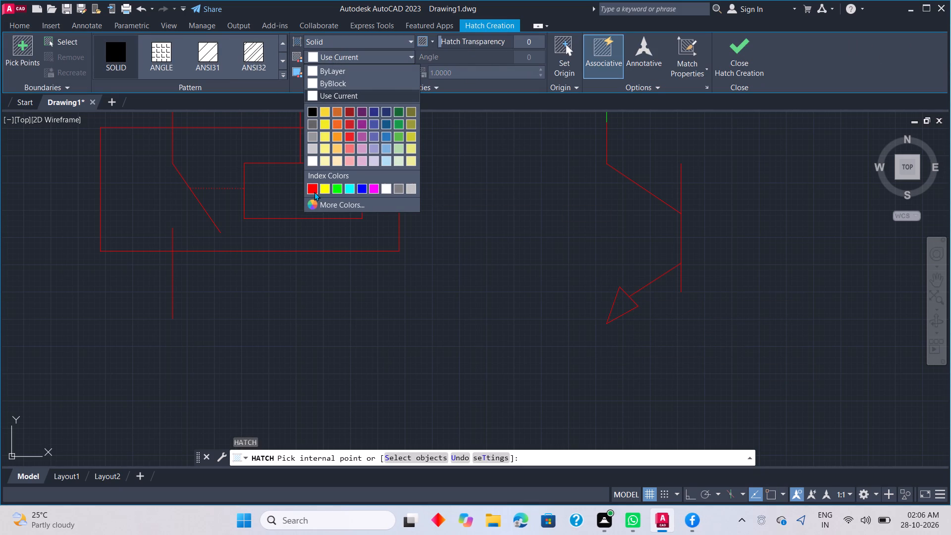
left_click(314, 192)
left_click(626, 308)
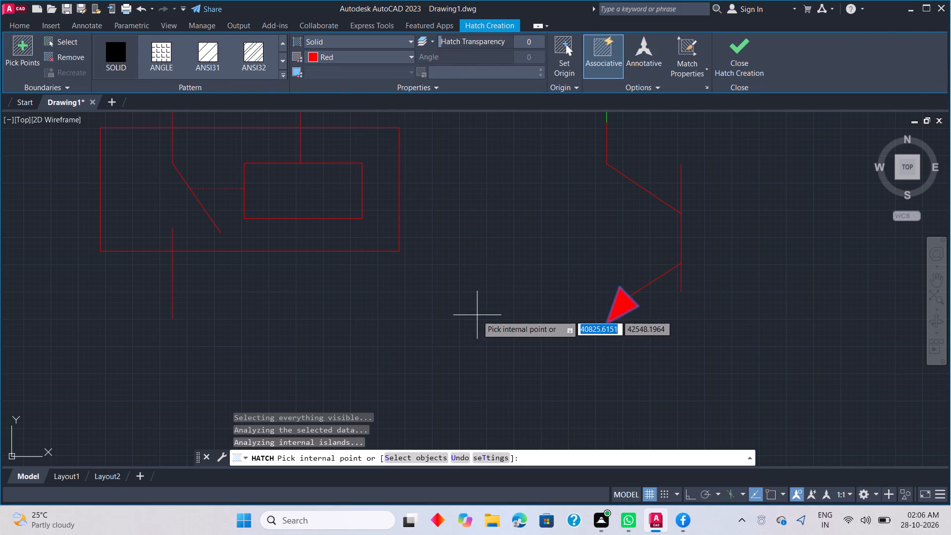
key("Escape")
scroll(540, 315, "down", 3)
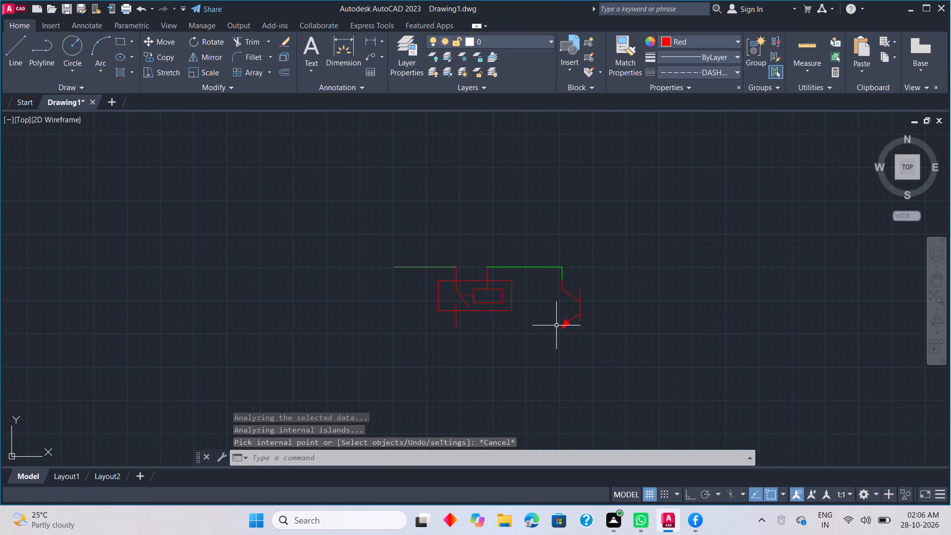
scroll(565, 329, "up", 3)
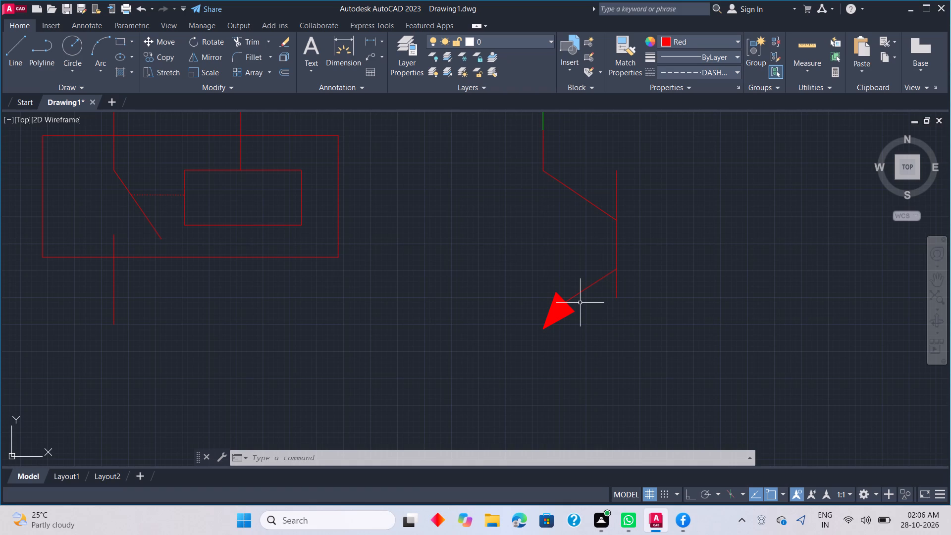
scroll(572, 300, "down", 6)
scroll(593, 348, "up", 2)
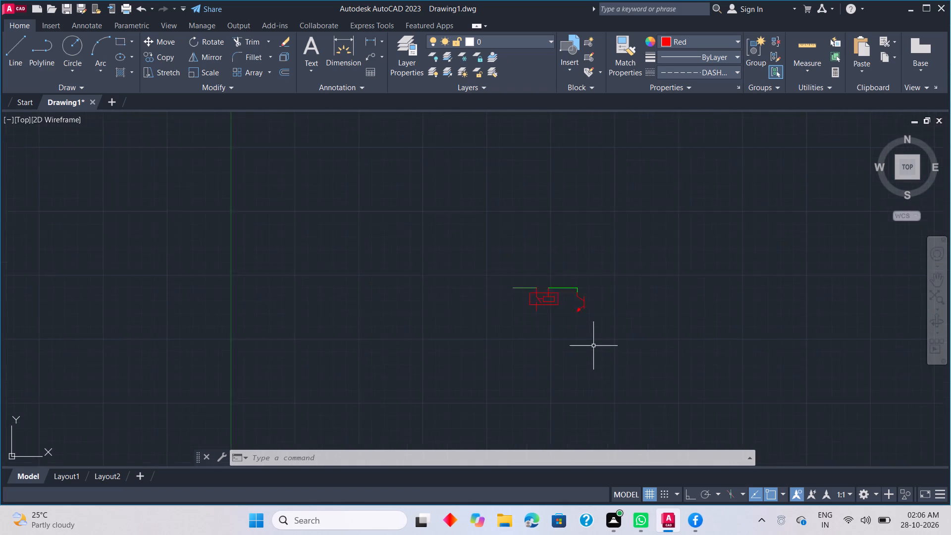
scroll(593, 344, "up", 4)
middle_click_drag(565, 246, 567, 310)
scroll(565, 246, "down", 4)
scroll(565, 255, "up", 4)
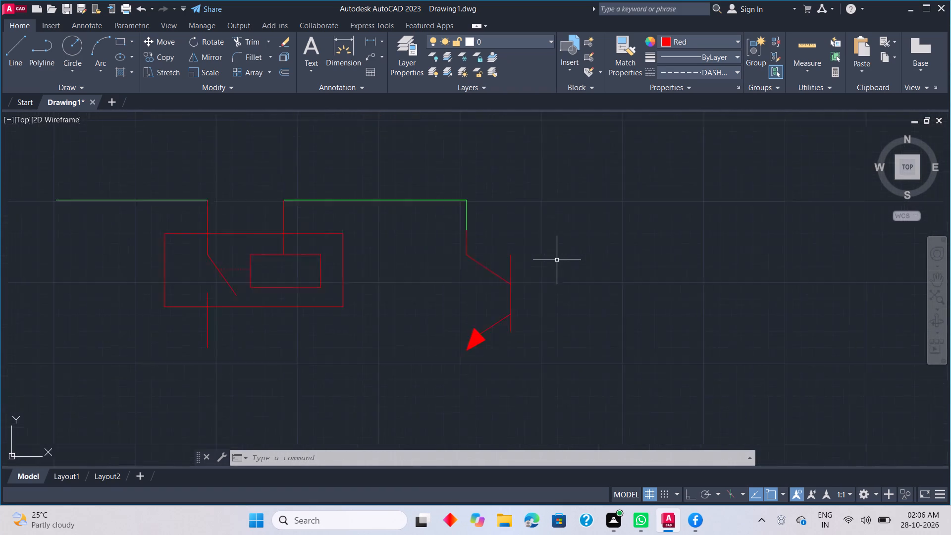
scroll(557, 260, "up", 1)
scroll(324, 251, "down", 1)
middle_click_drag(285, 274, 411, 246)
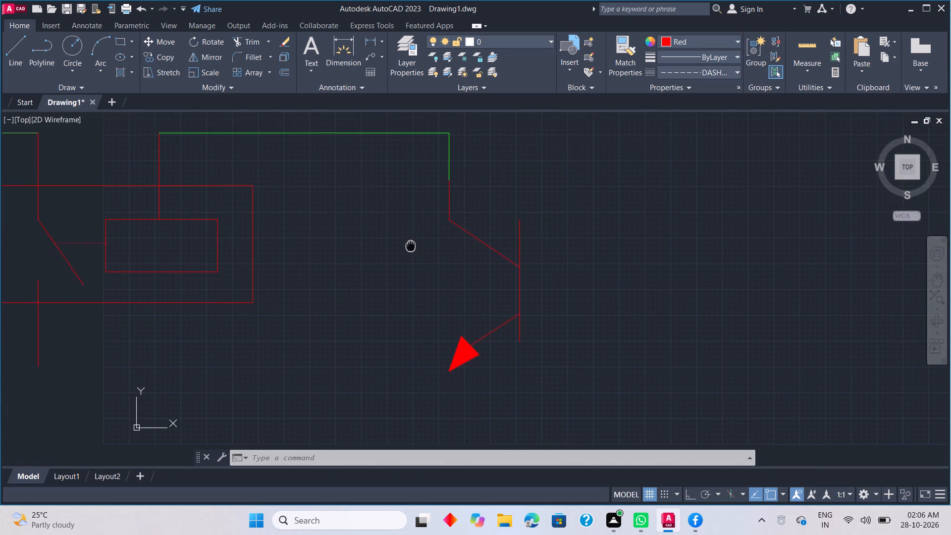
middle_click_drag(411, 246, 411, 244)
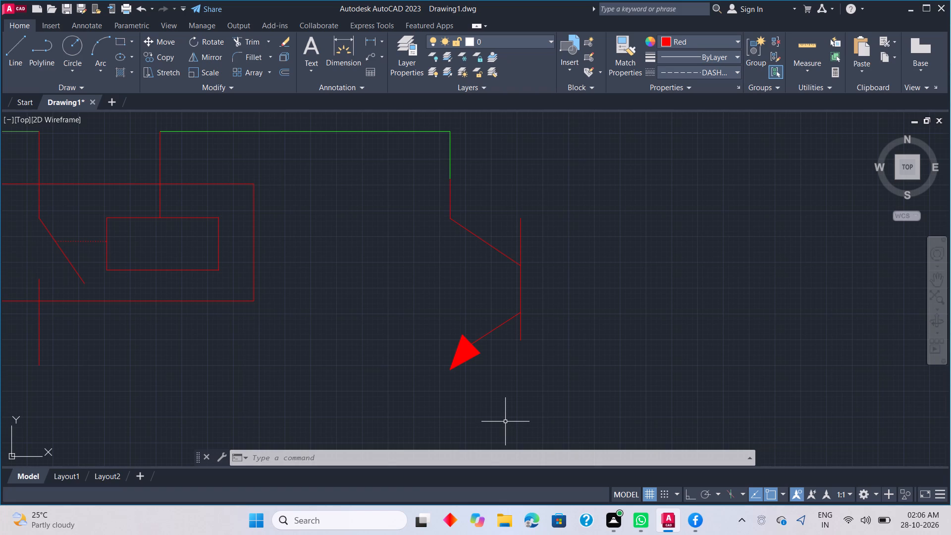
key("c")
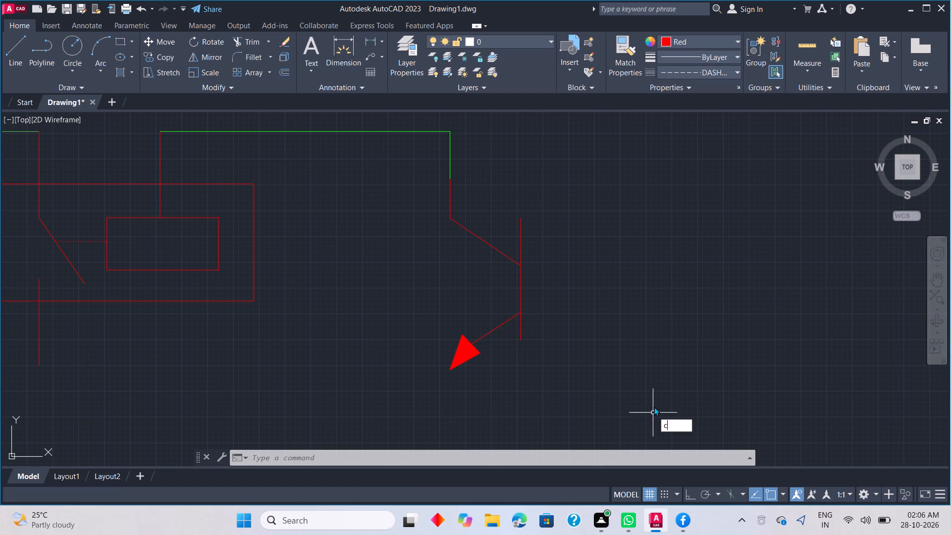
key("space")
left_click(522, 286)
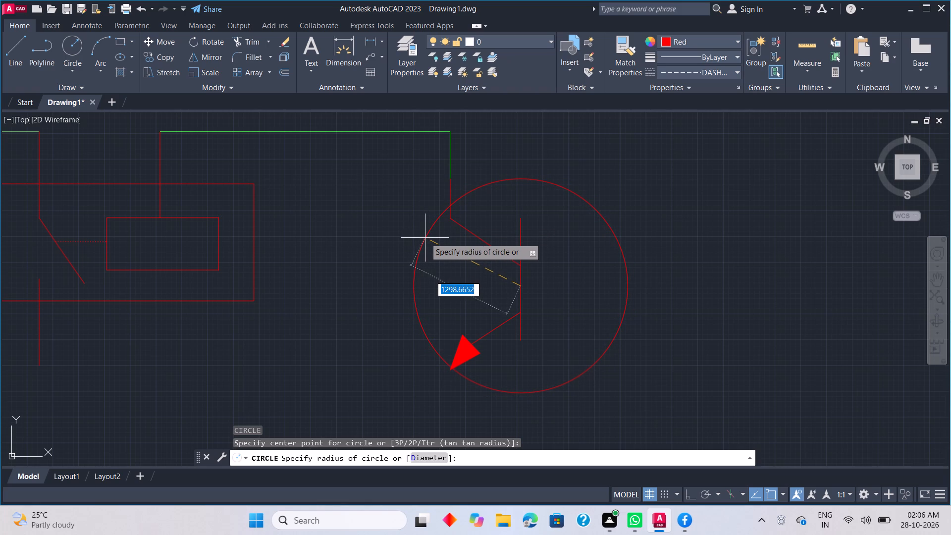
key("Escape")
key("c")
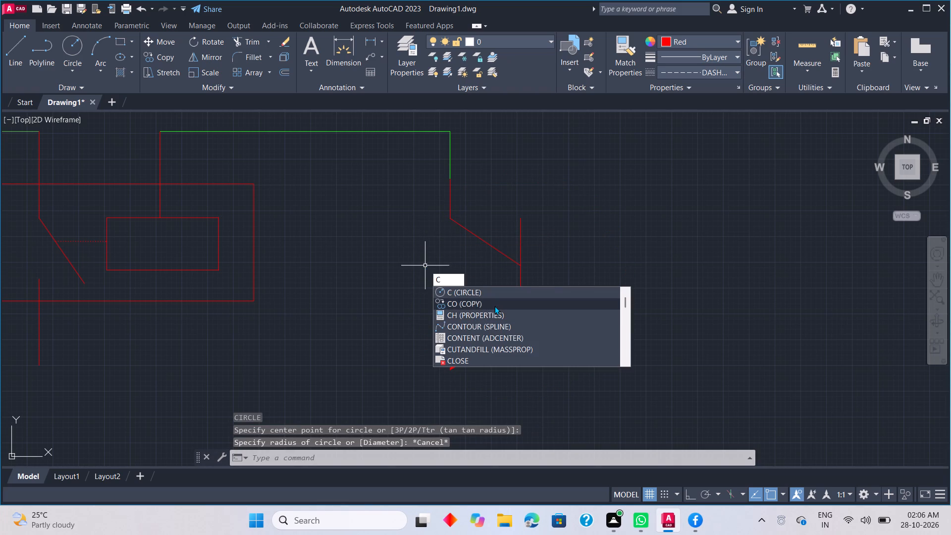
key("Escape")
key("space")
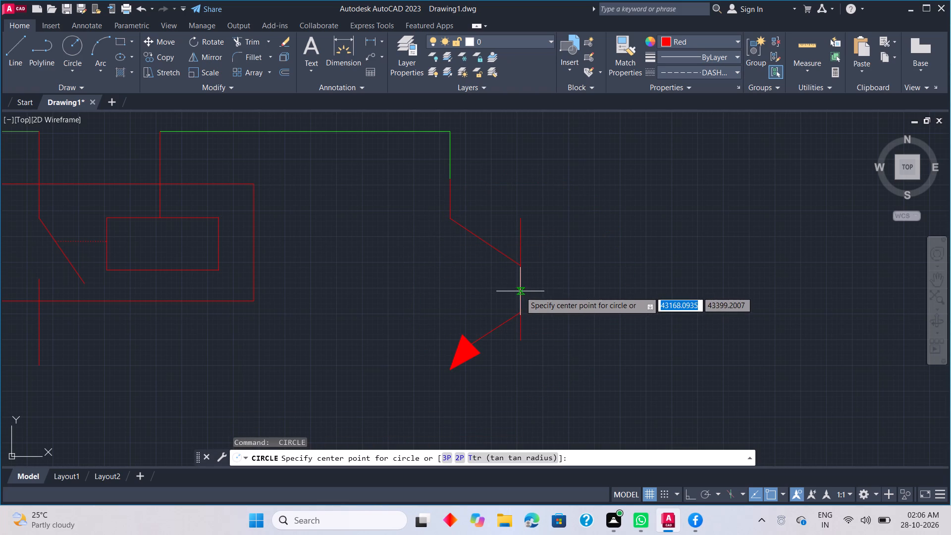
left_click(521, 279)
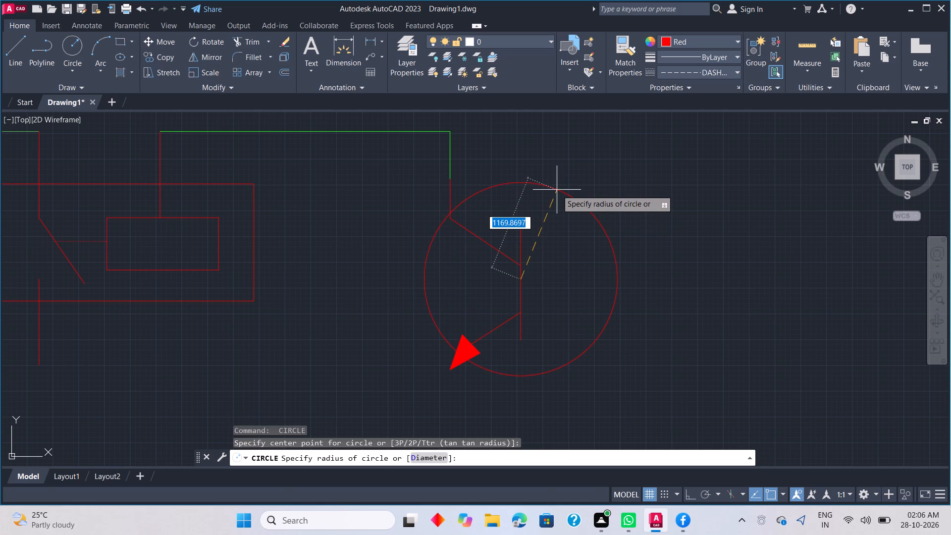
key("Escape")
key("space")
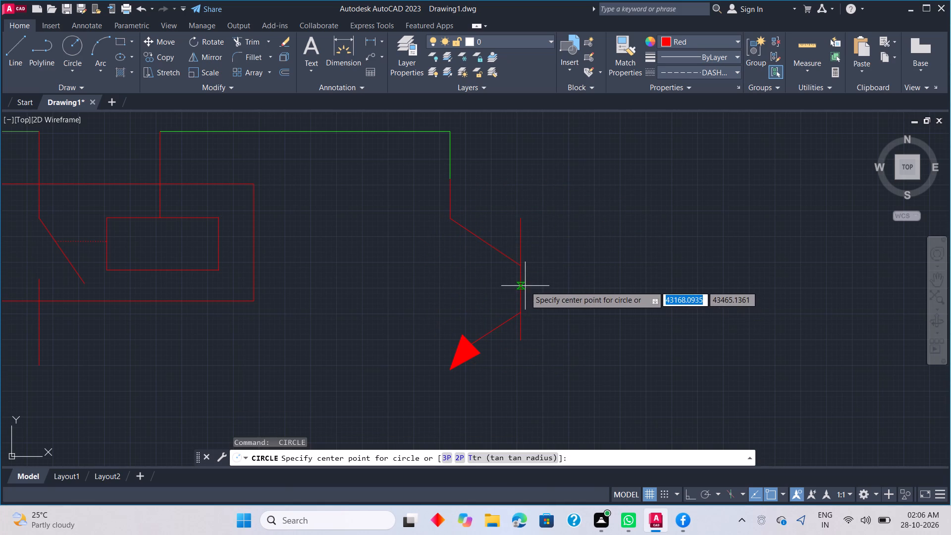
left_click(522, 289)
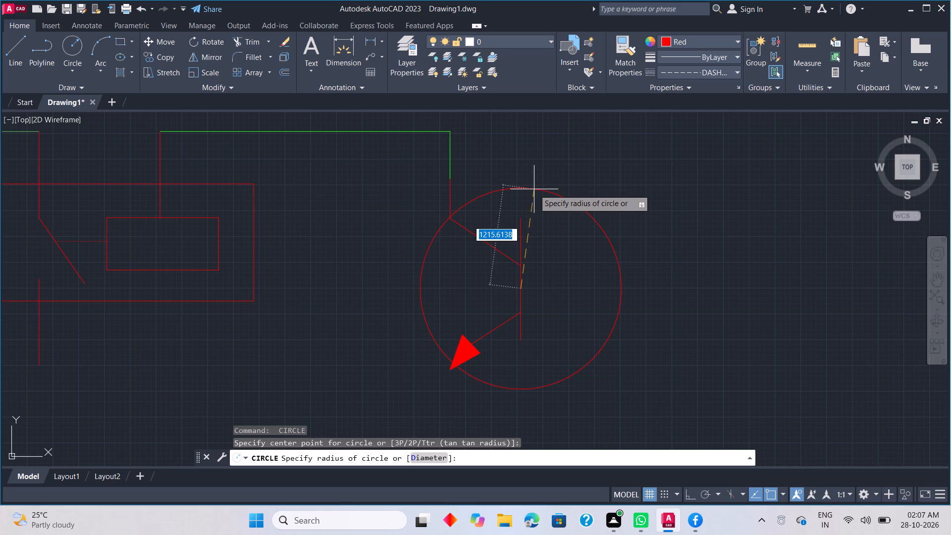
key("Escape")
Draw a circle of radius about 1276 centred on the transistor's vertical bar, enclosing the diagonals and the arrowhead.
key("space")
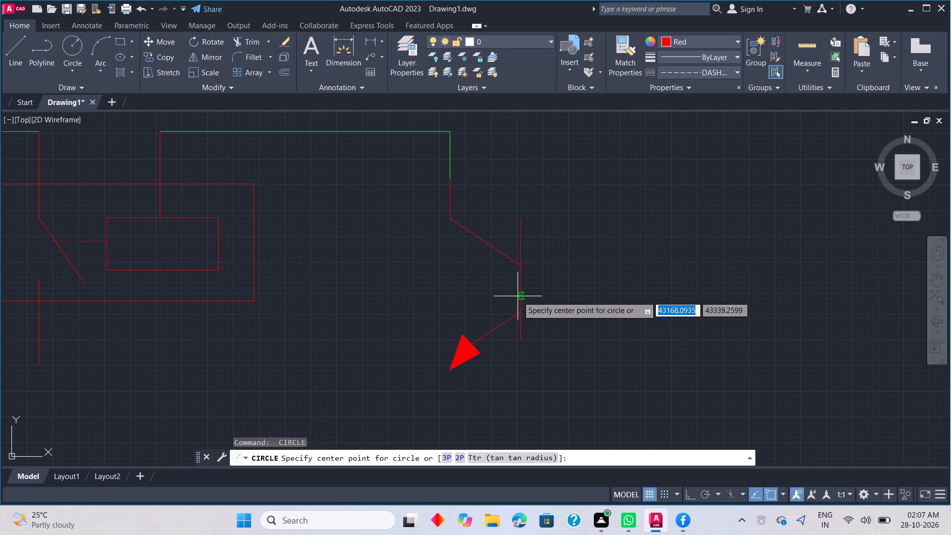
left_click(518, 296)
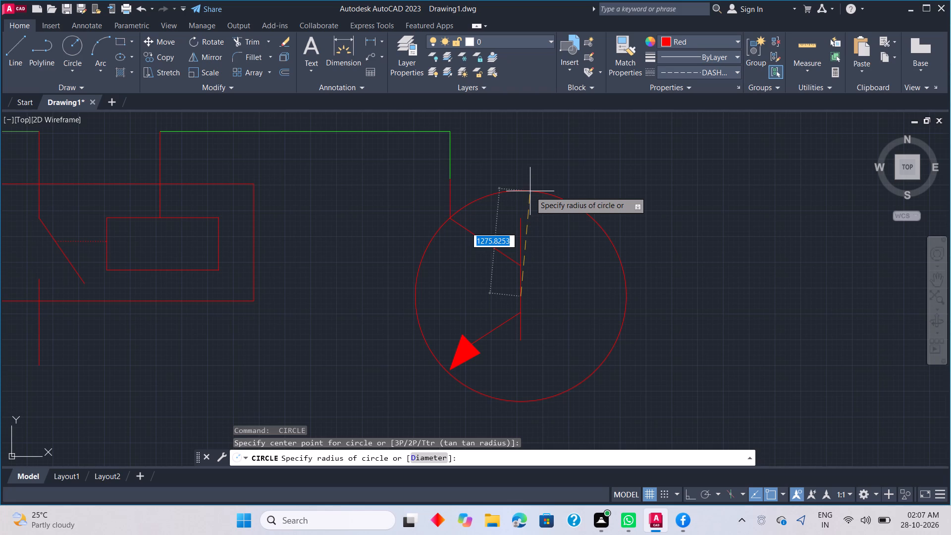
left_click(530, 191)
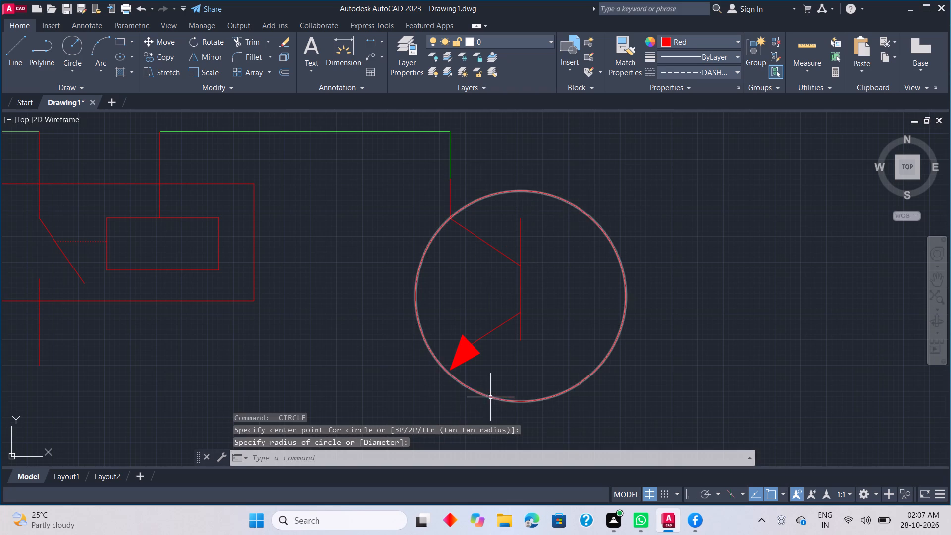
Stretch the tip end of the arrowhead's lower edge outward until it lies on the circle.
middle_click_drag(490, 394, 512, 347)
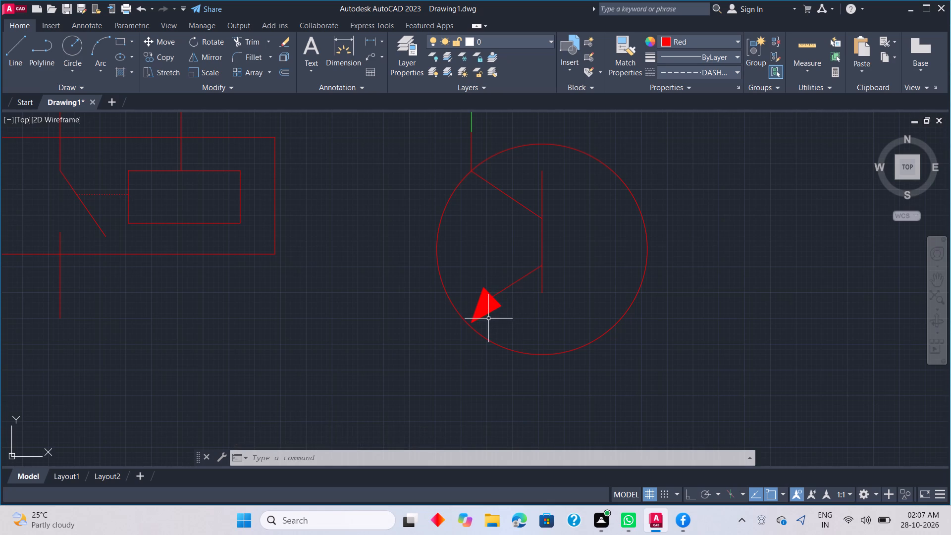
scroll(488, 319, "up", 3)
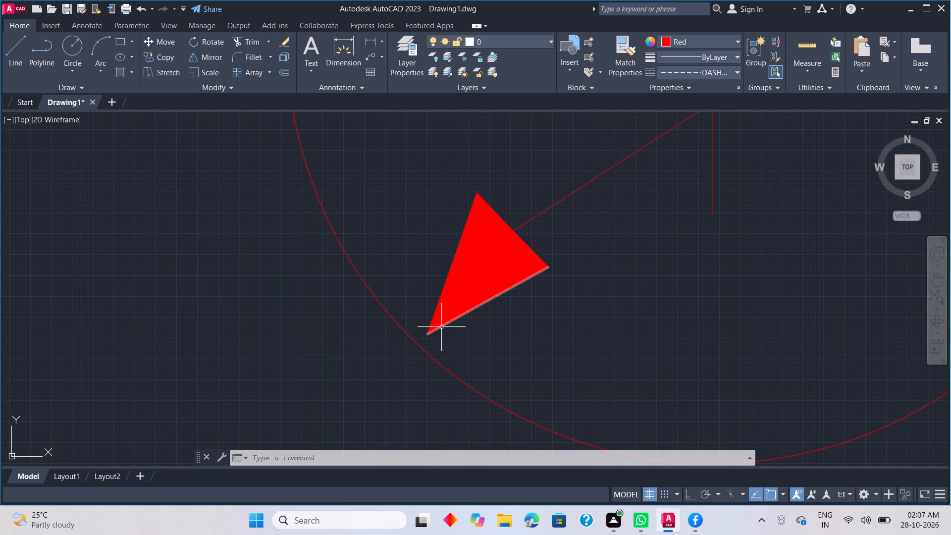
left_click(440, 327)
left_click_drag(430, 334, 430, 343)
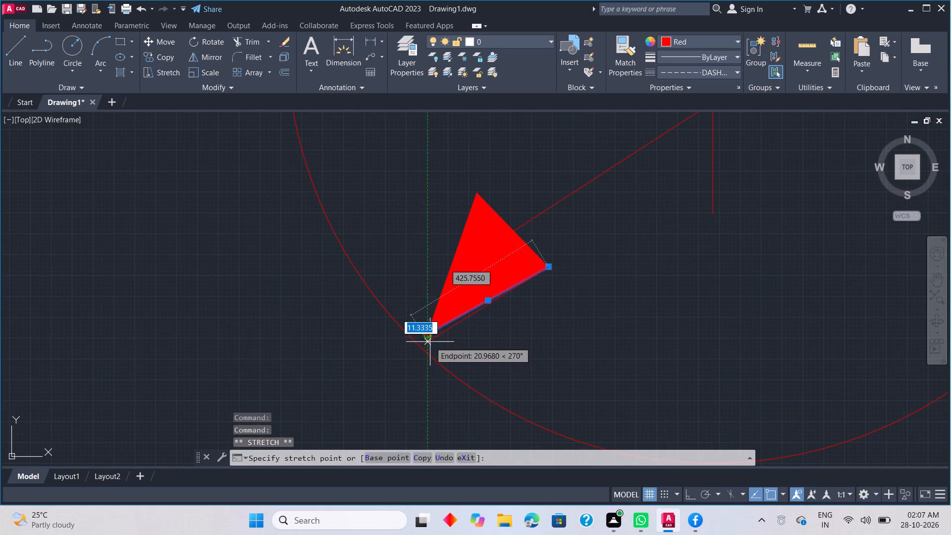
left_click_drag(430, 343, 429, 347)
left_click(425, 352)
key("Escape")
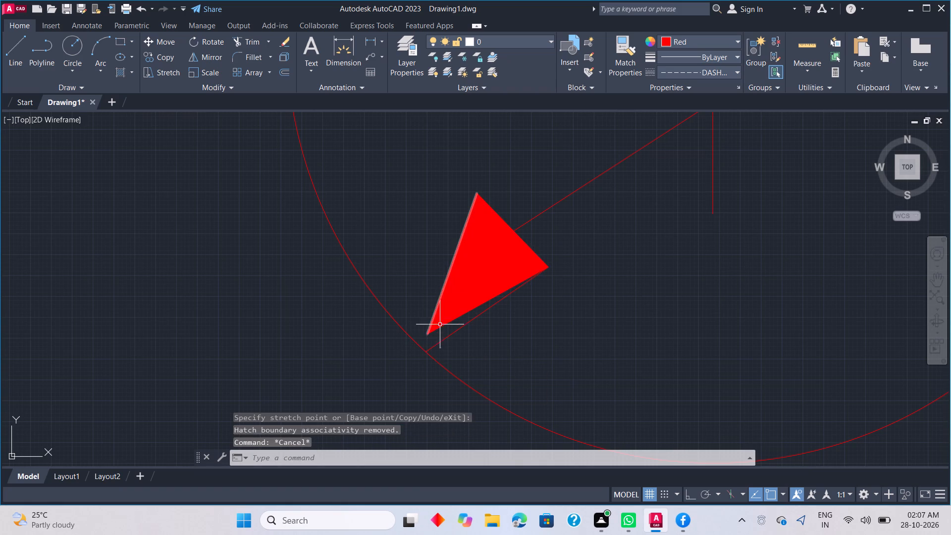
left_click(432, 347)
left_click(423, 351)
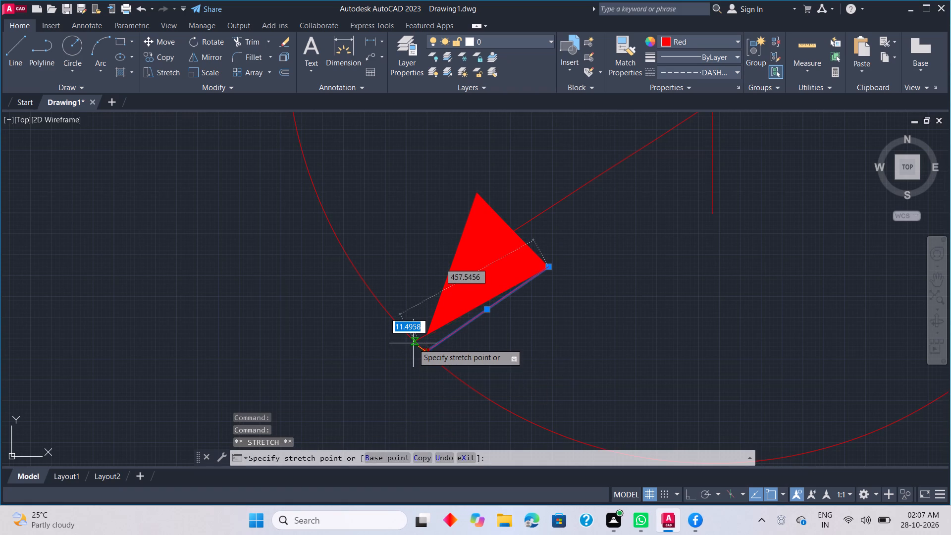
left_click(413, 345)
key("Escape")
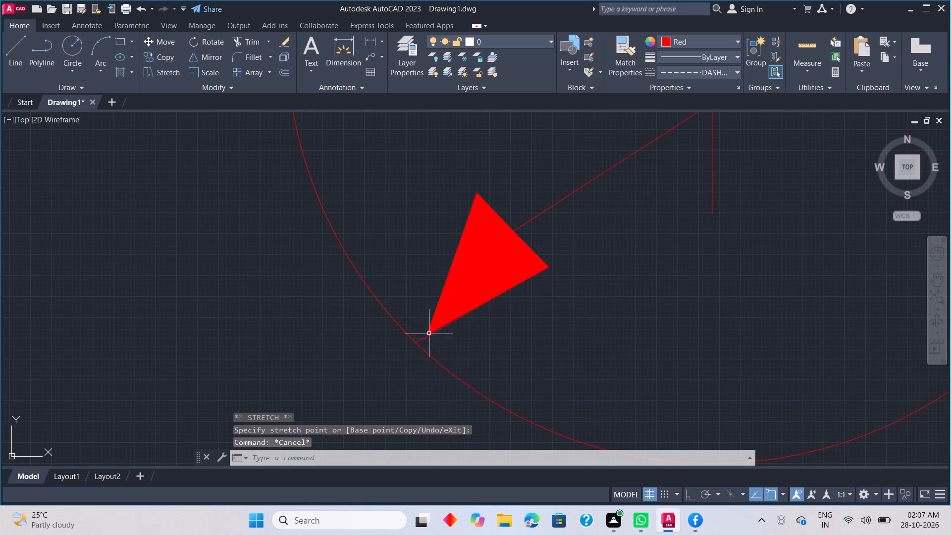
Stretch the tip end of the arrowhead's other long edge to meet the lower edge on the circle.
left_click(436, 306)
left_click(427, 332)
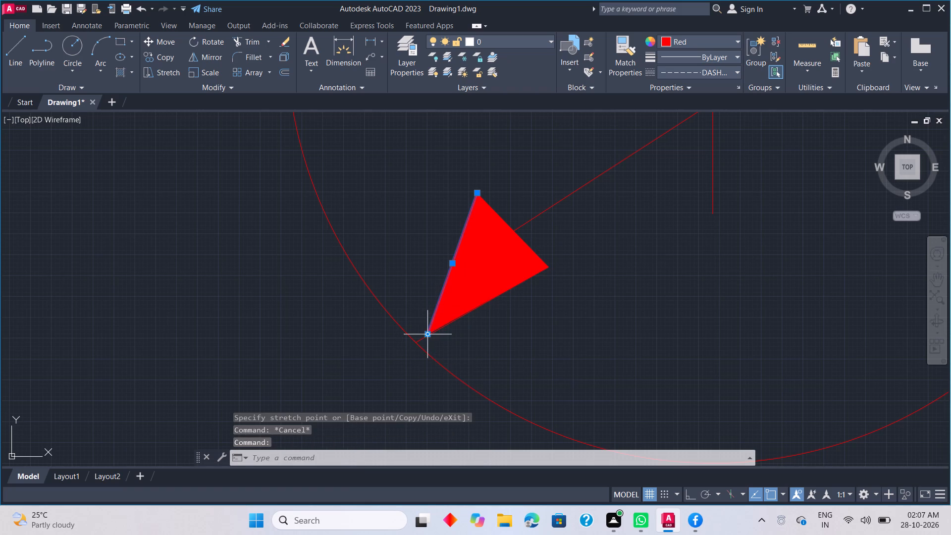
left_click(415, 343)
key("Escape")
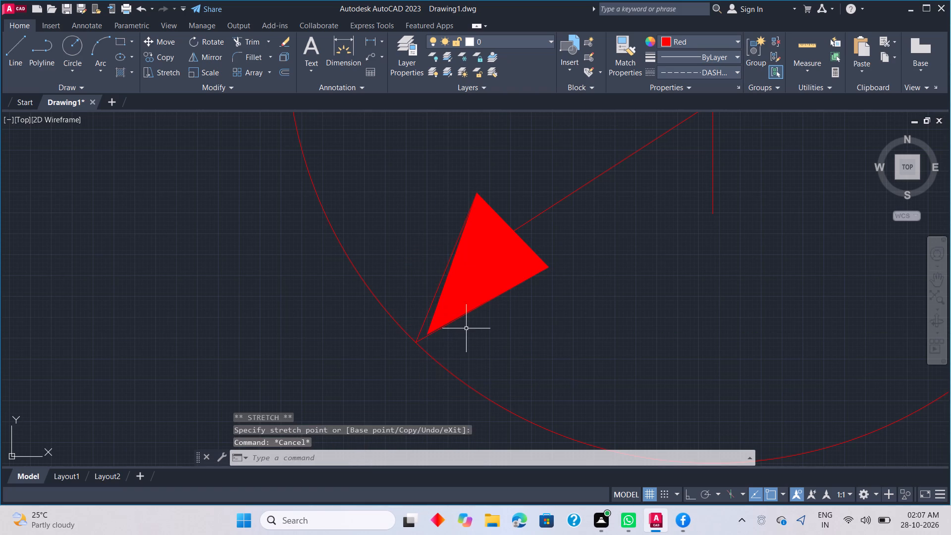
Delete the old arrowhead hatch and fill the extended triangle with a new solid red hatch.
left_click(452, 305)
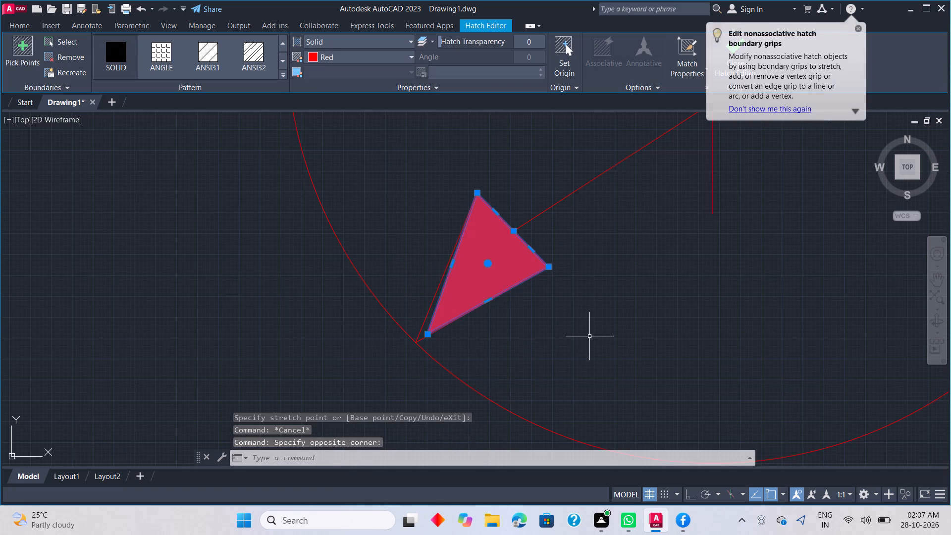
key("Delete")
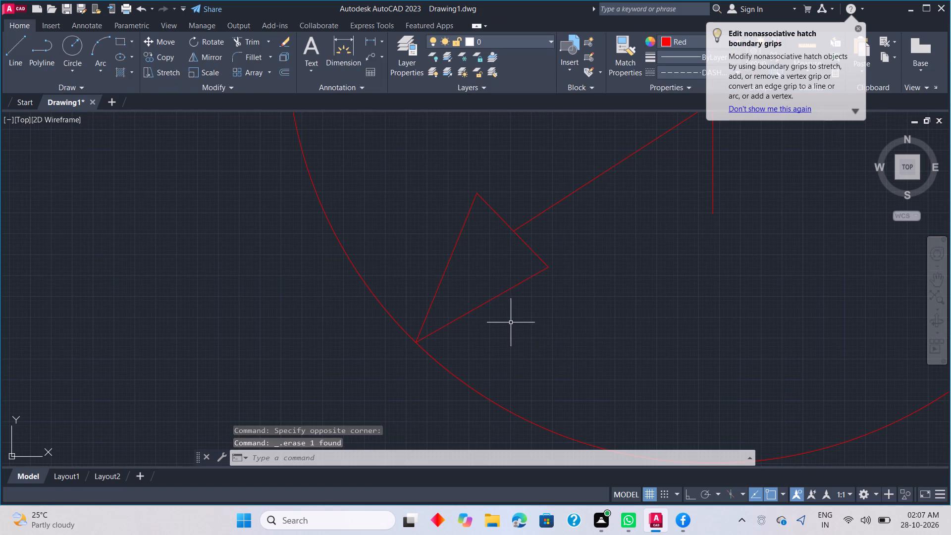
key("space")
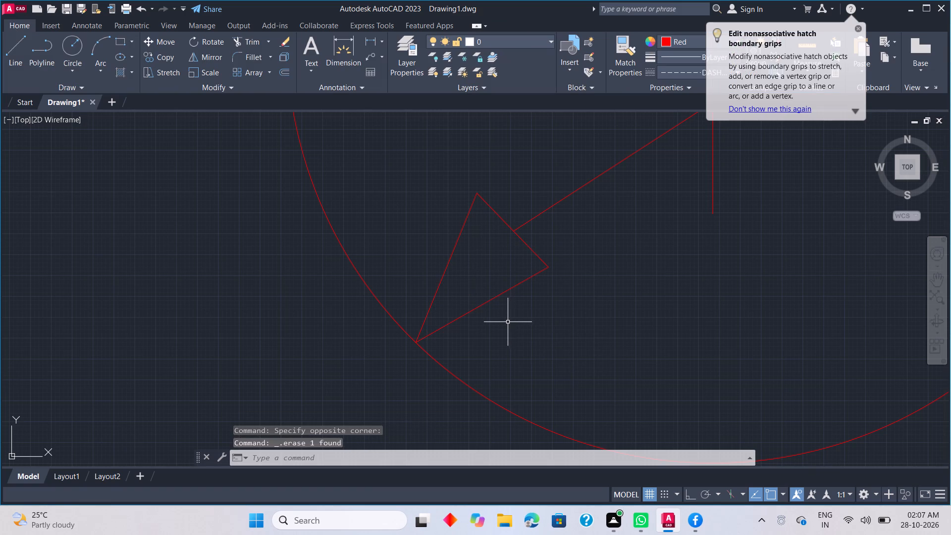
key("Escape")
type("h")
key("space")
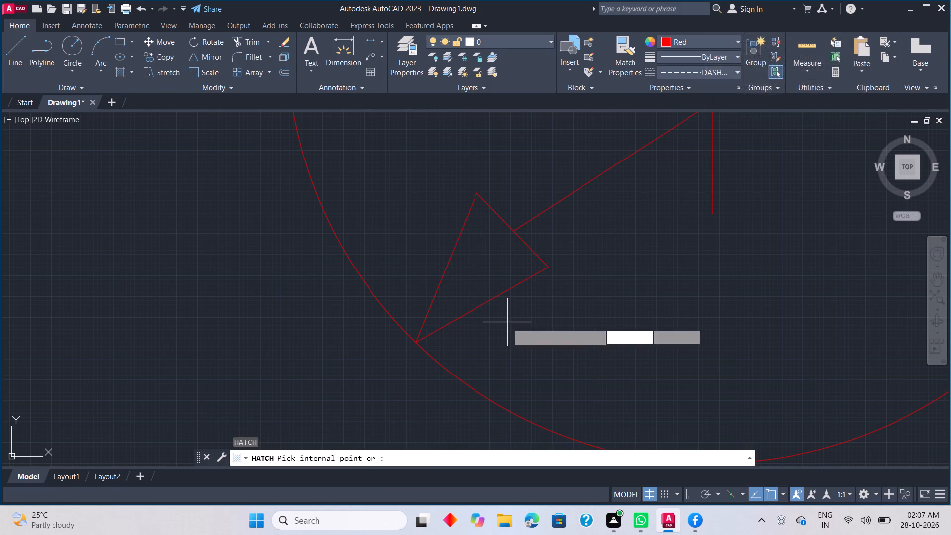
left_click(467, 262)
key("Escape")
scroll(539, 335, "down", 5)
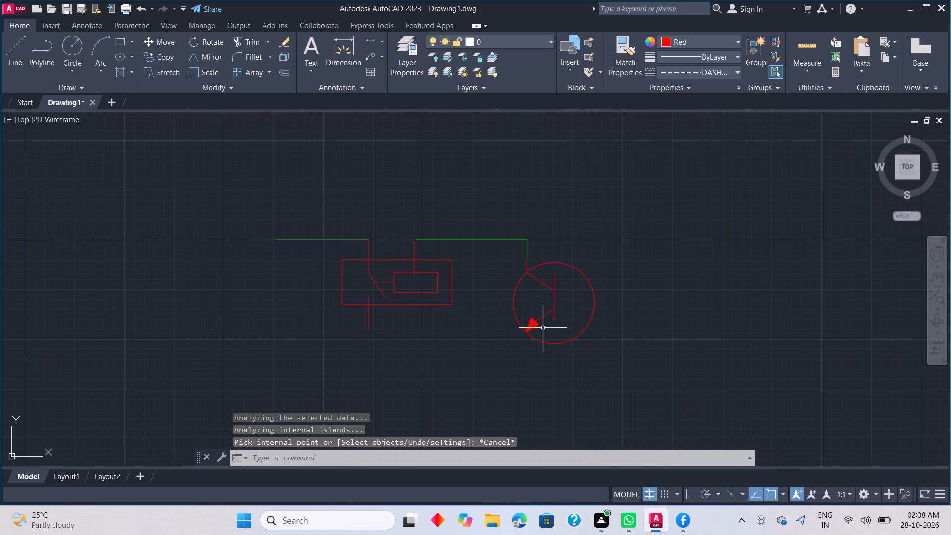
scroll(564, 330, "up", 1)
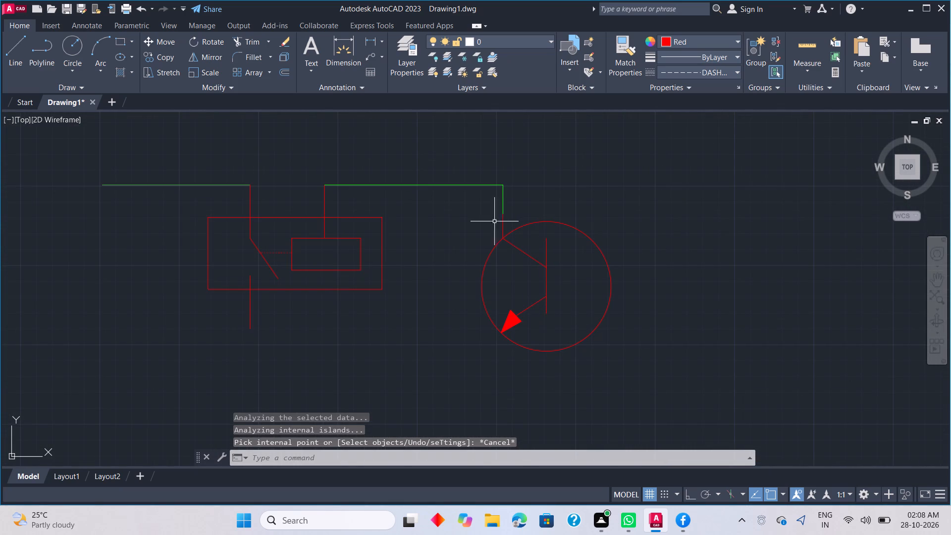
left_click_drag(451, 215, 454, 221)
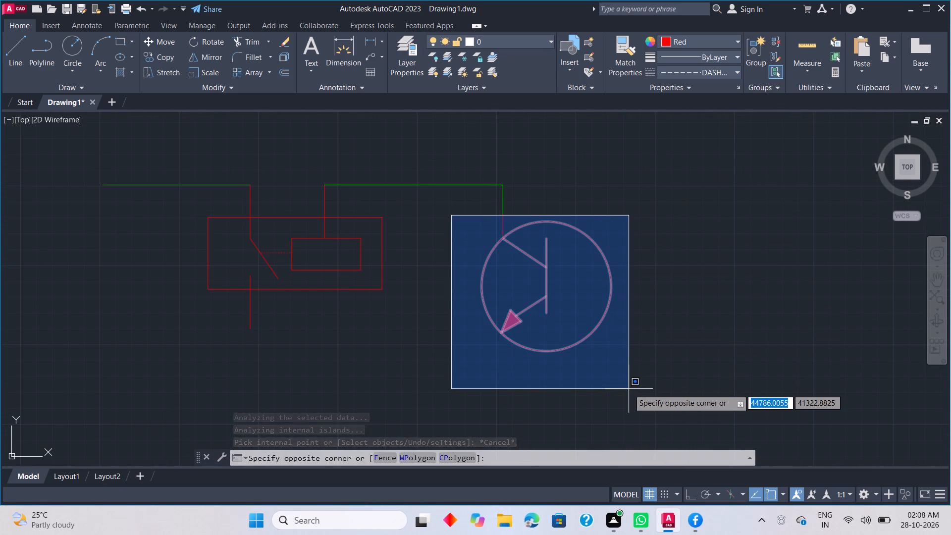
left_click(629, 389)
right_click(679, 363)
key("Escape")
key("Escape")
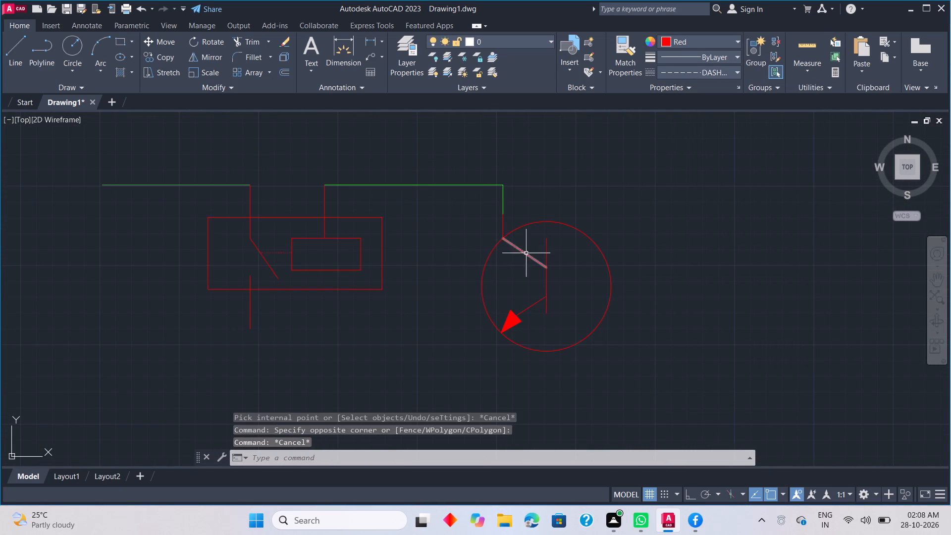
Scale the whole transistor symbol, including its circle and short red lead, down to a little over half size from a point near the circle's edge.
left_click(450, 202)
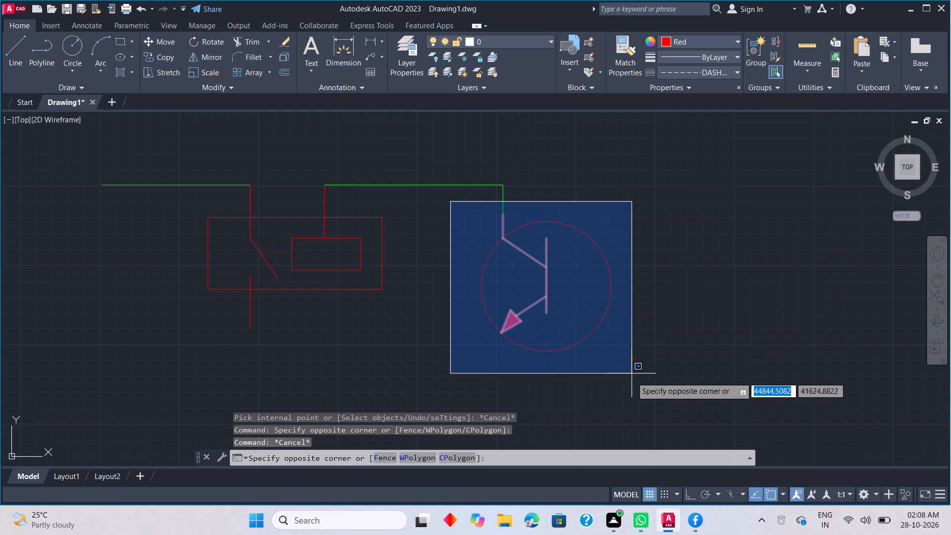
left_click(646, 391)
right_click(720, 355)
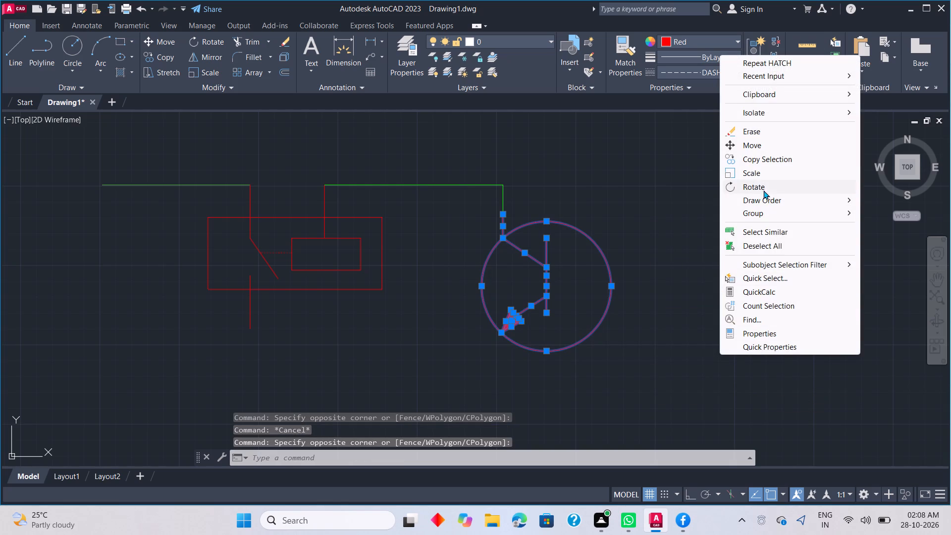
left_click(764, 169)
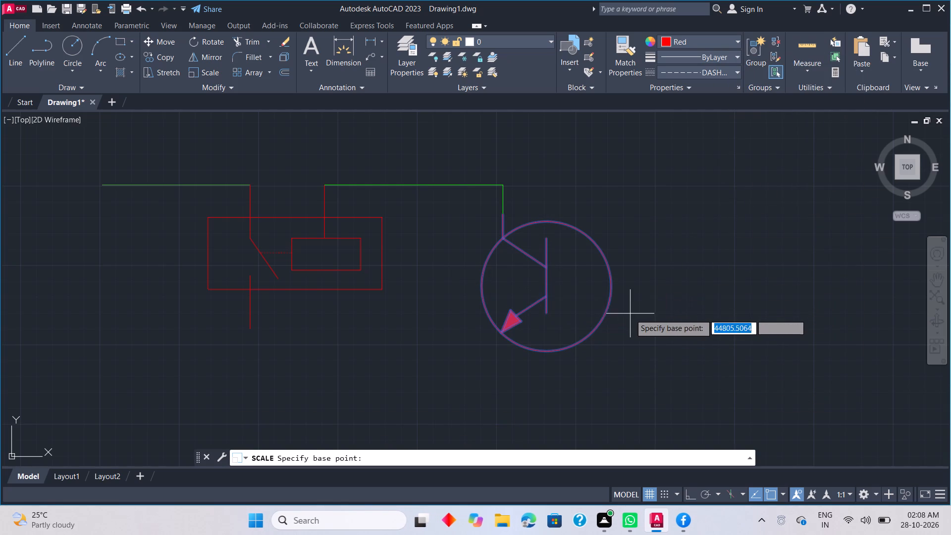
left_click(611, 309)
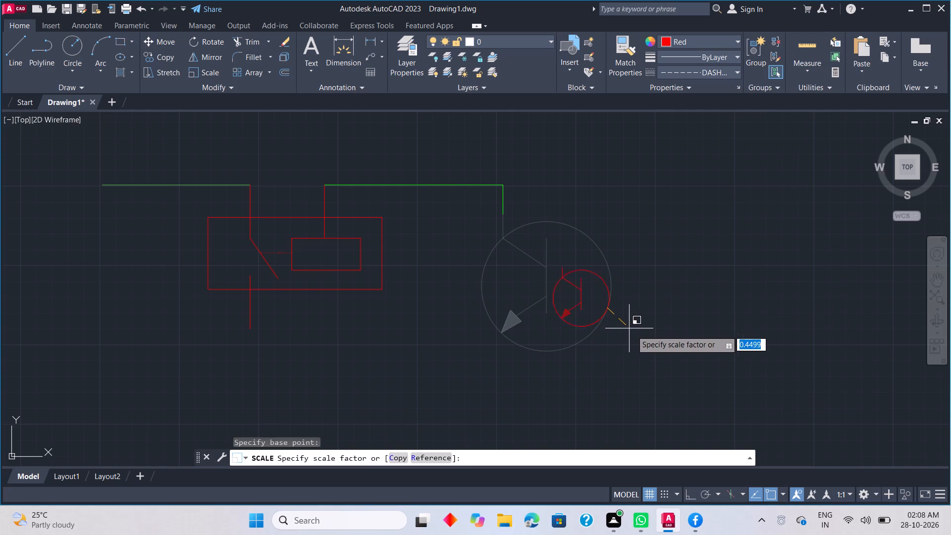
left_click(636, 334)
Scale the whole transistor symbol down to about 0.87 of its size from a point near the circle's edge.
scroll(627, 299, "down", 2)
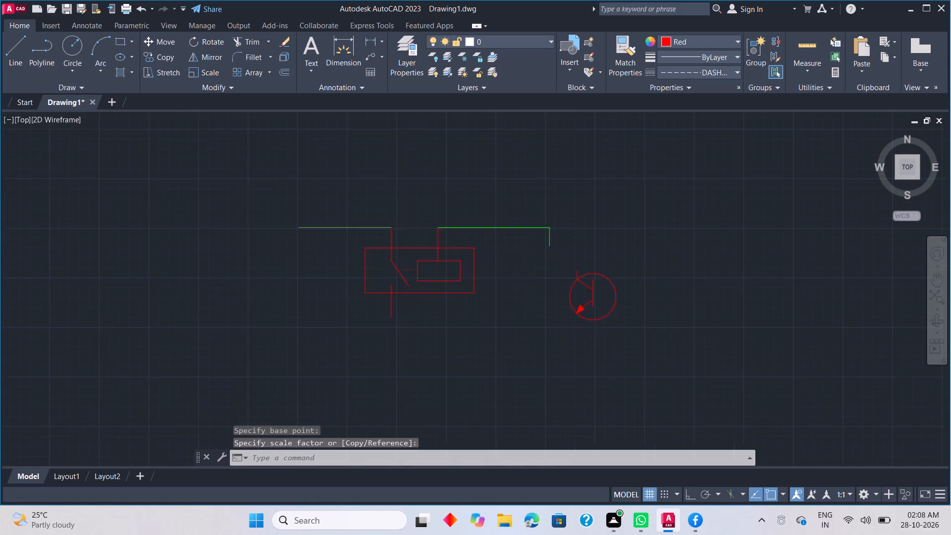
scroll(632, 320, "down", 3)
scroll(634, 336, "up", 2)
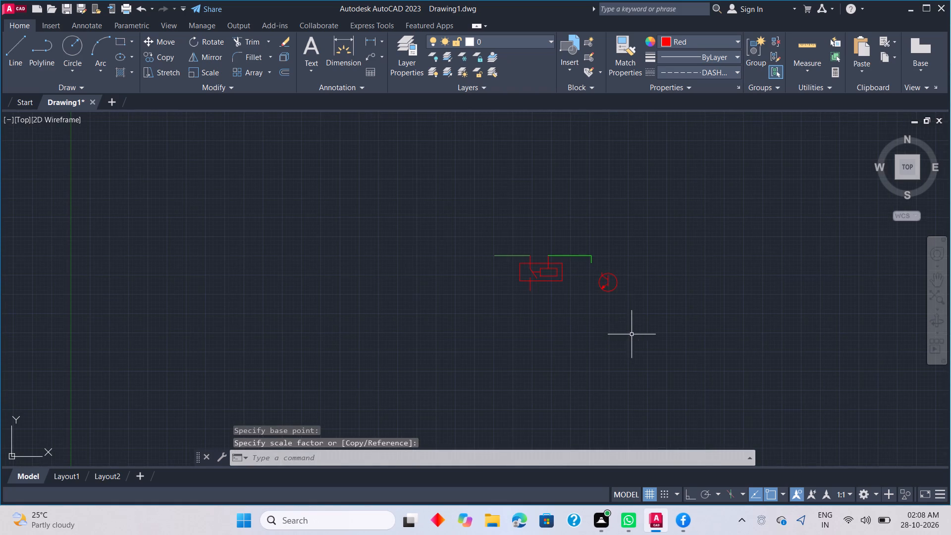
scroll(622, 292, "up", 2)
left_click(541, 242)
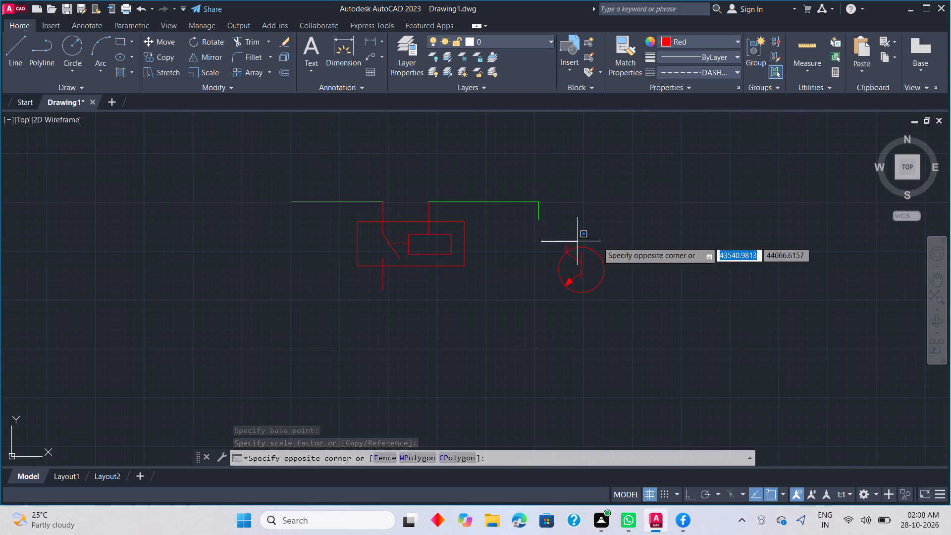
left_click(632, 332)
right_click(643, 317)
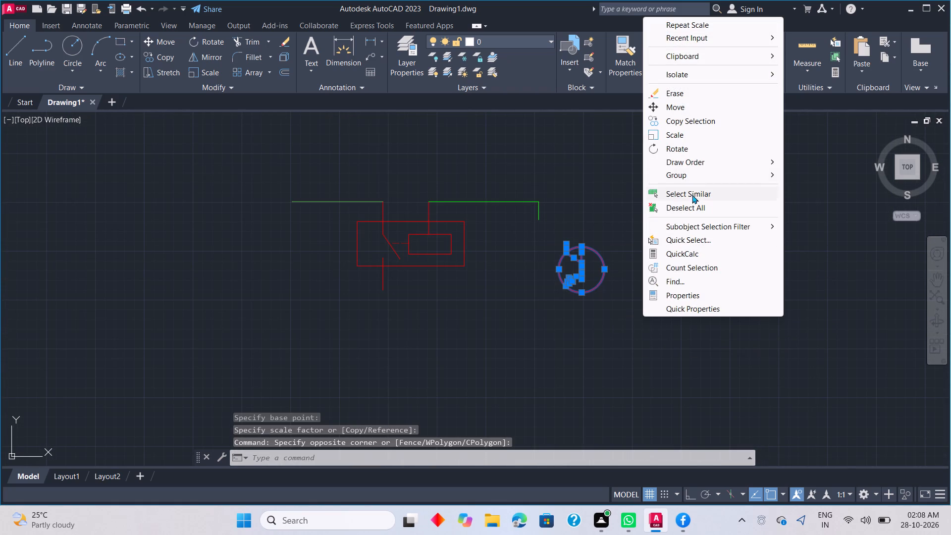
left_click(691, 133)
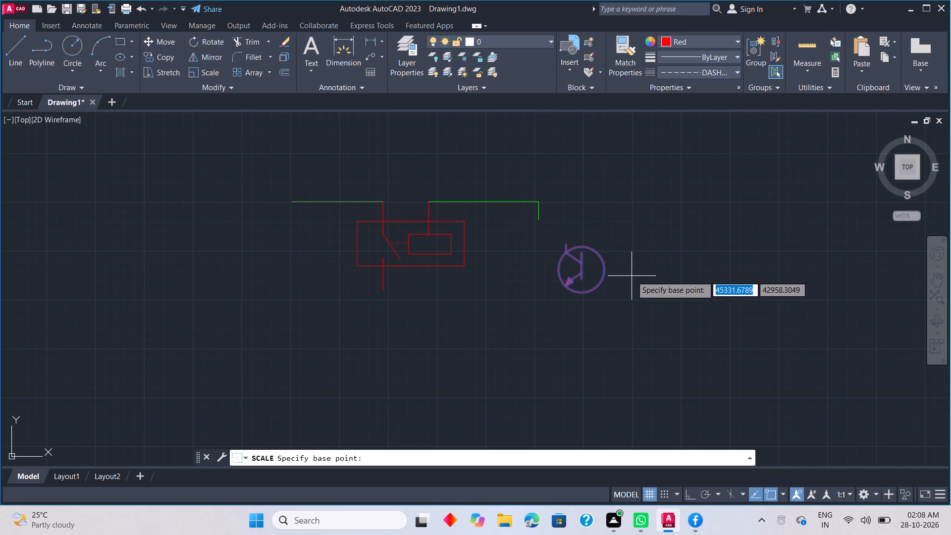
left_click(601, 284)
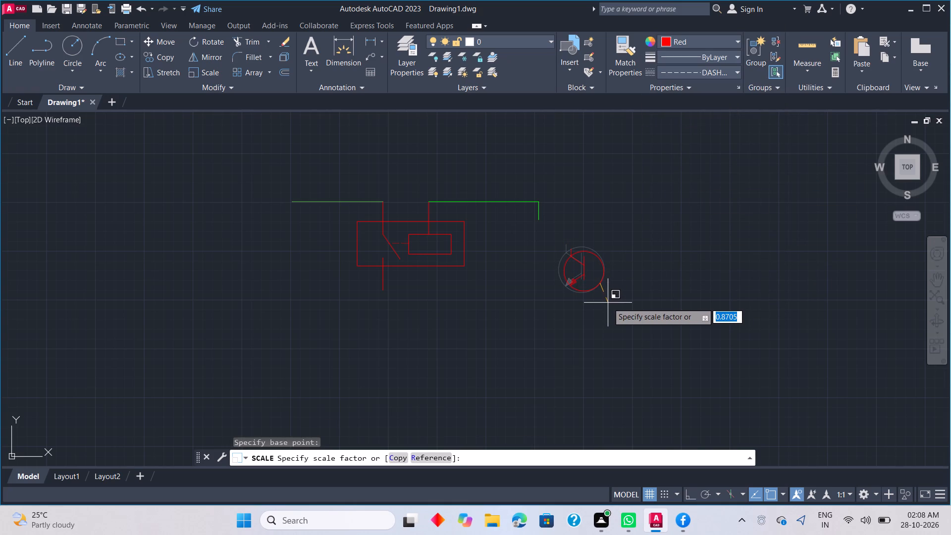
left_click(608, 303)
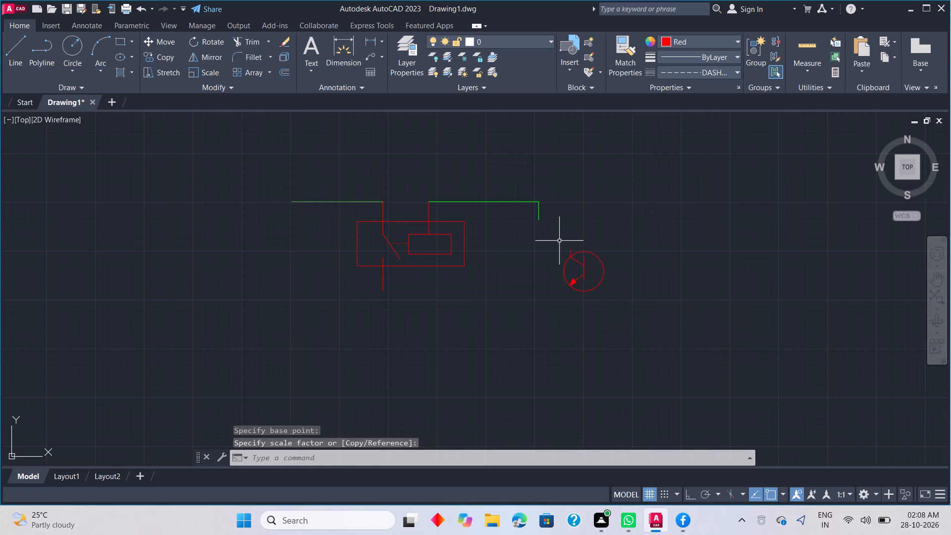
Move the whole transistor symbol so its upper red lead joins the lower end of the green wire.
left_click(559, 241)
left_click(632, 321)
right_click(645, 295)
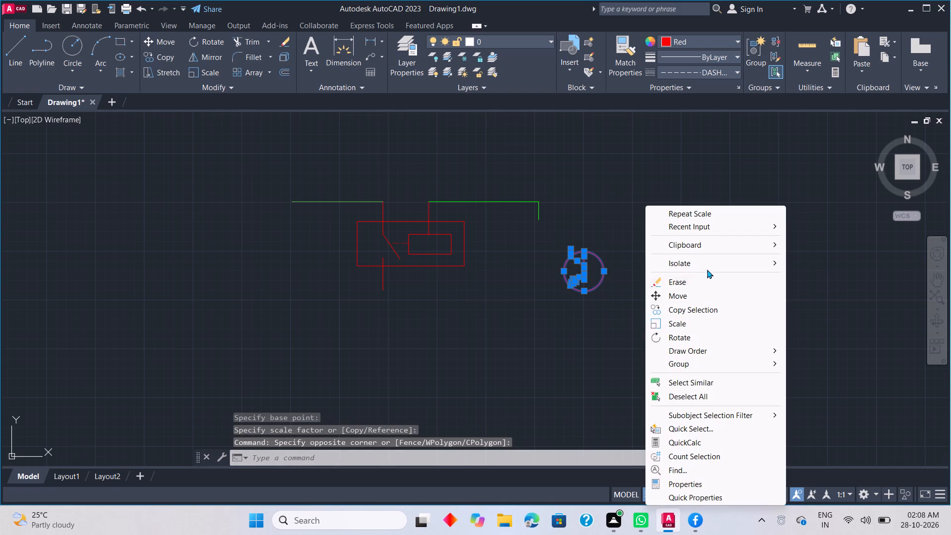
left_click(695, 298)
left_click(575, 248)
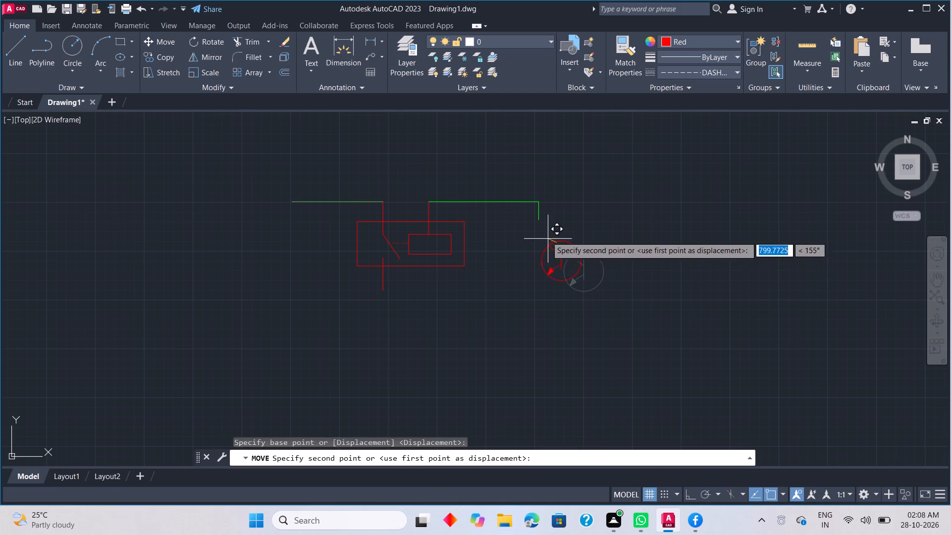
left_click(539, 222)
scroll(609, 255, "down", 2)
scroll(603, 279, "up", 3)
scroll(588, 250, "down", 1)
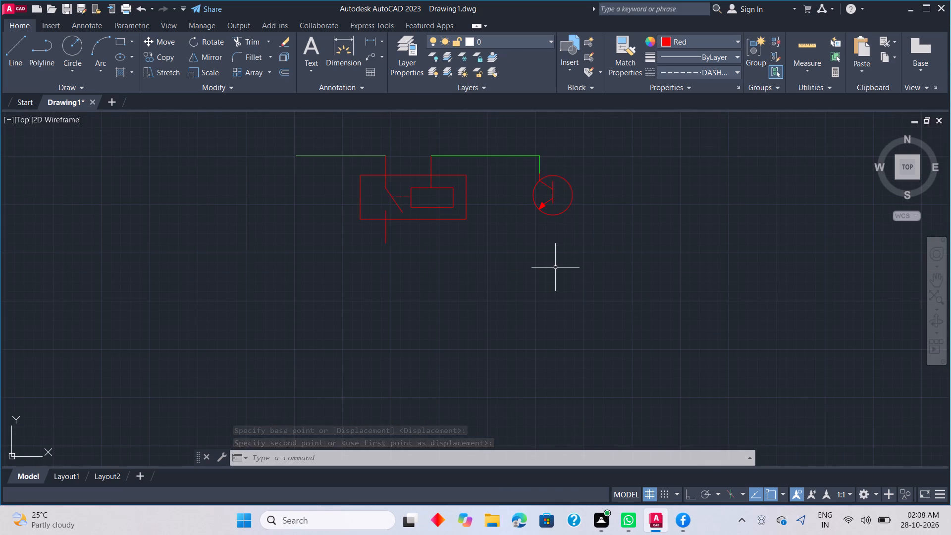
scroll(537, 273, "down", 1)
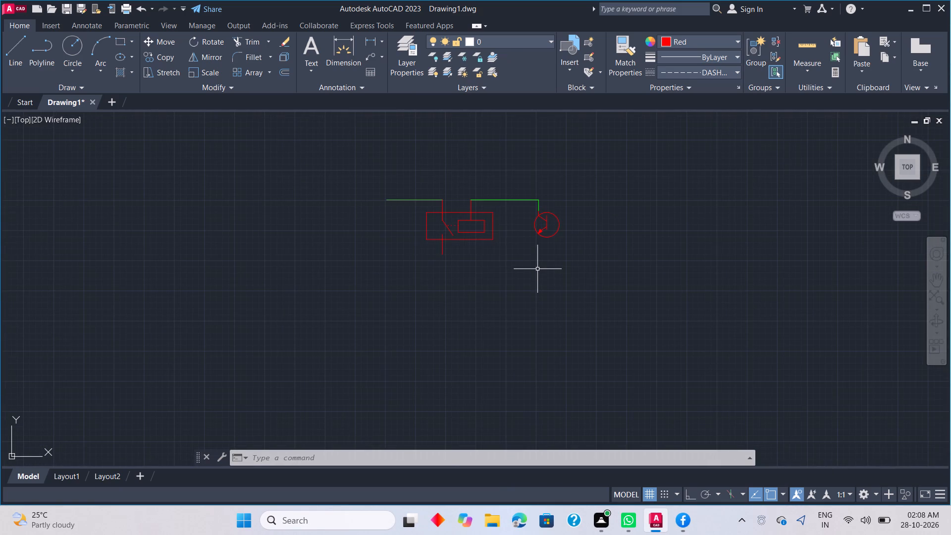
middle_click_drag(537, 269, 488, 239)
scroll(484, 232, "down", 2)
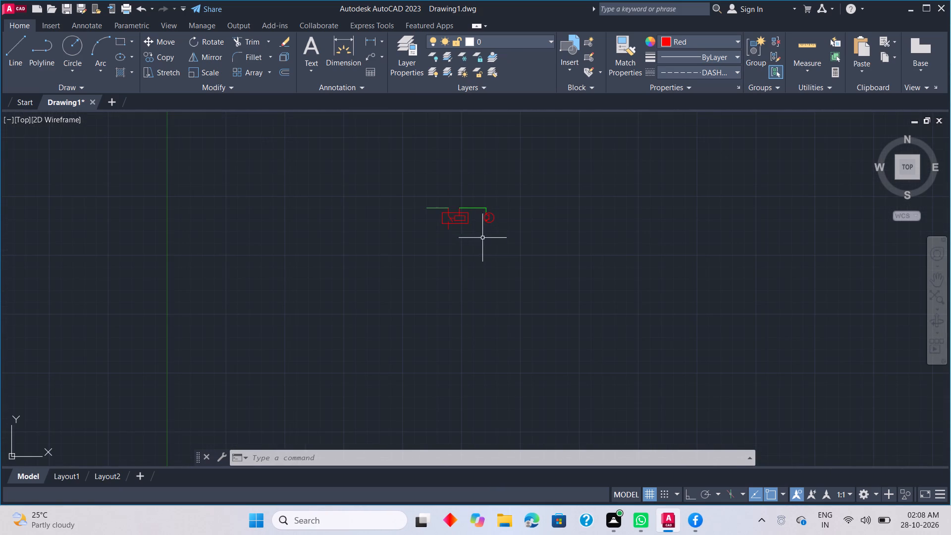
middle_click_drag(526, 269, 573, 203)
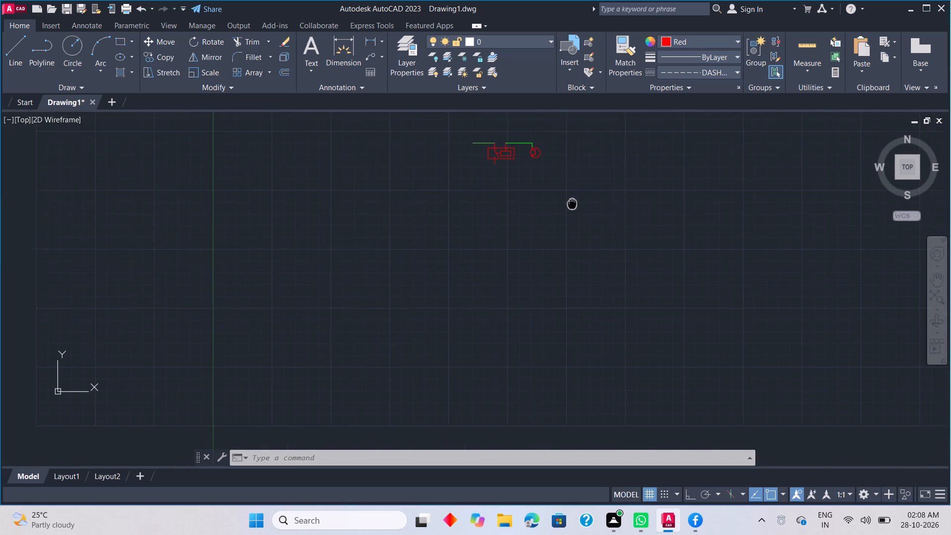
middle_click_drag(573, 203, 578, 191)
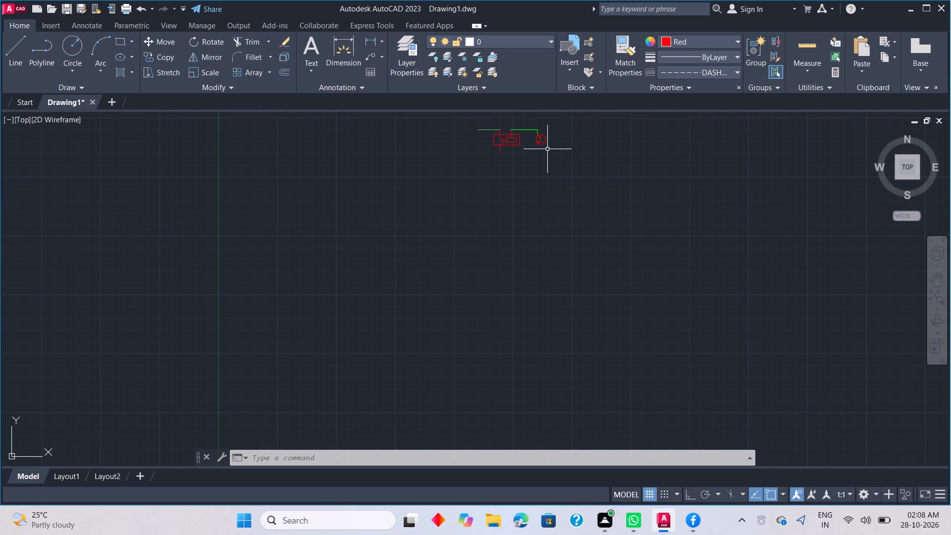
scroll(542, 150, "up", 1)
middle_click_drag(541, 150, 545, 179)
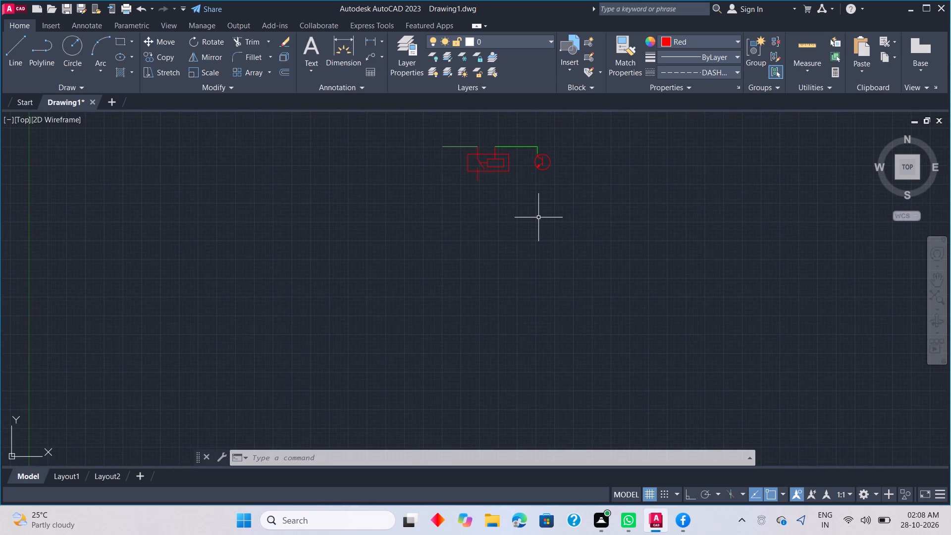
Draw a short vertical red lead straight down from the transistor's arrowhead tip, with Ortho on.
type("l")
key("space")
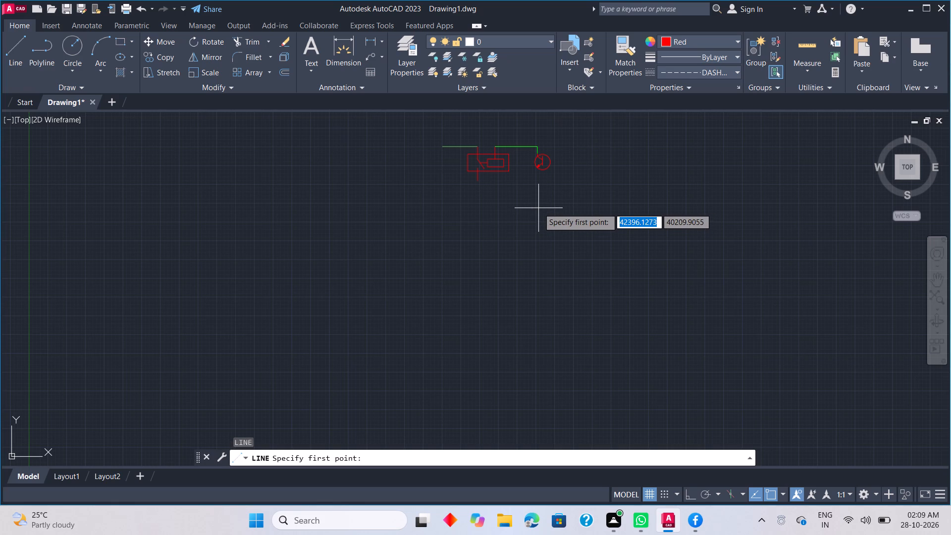
left_click(538, 172)
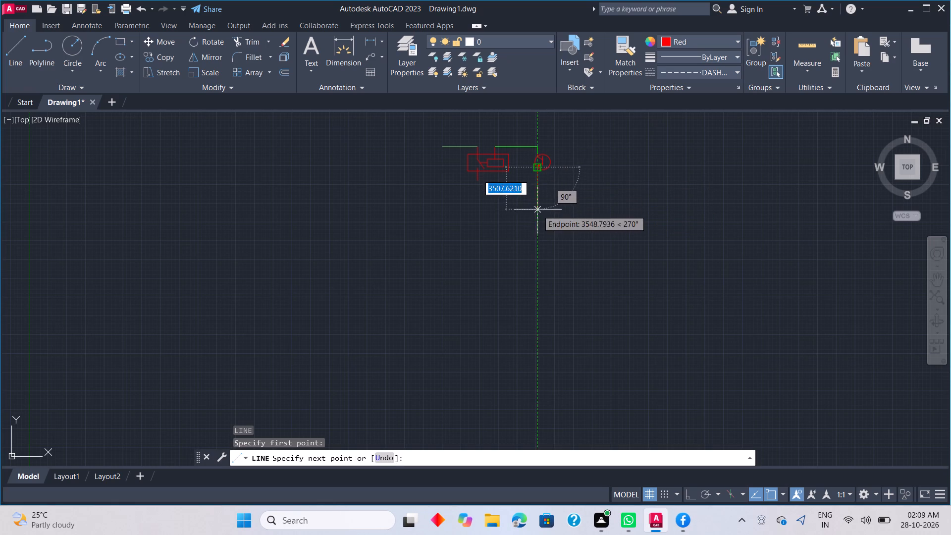
left_click(689, 491)
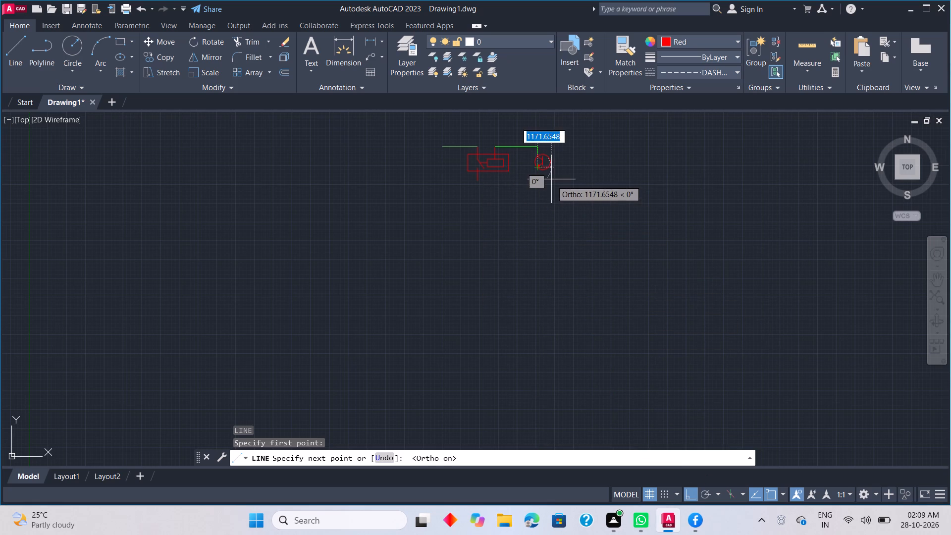
scroll(551, 180, "up", 2)
middle_click_drag(542, 177, 561, 332)
scroll(537, 311, "up", 1)
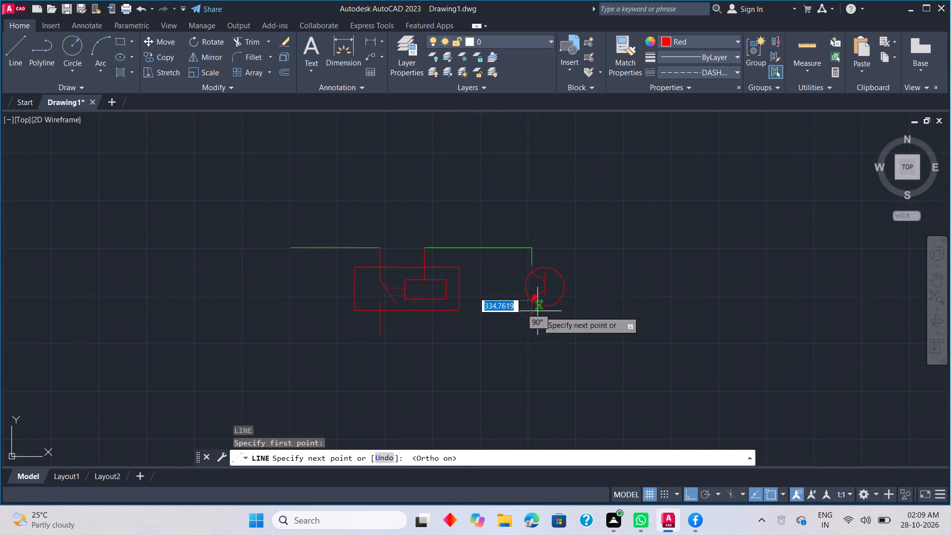
scroll(537, 311, "up", 2)
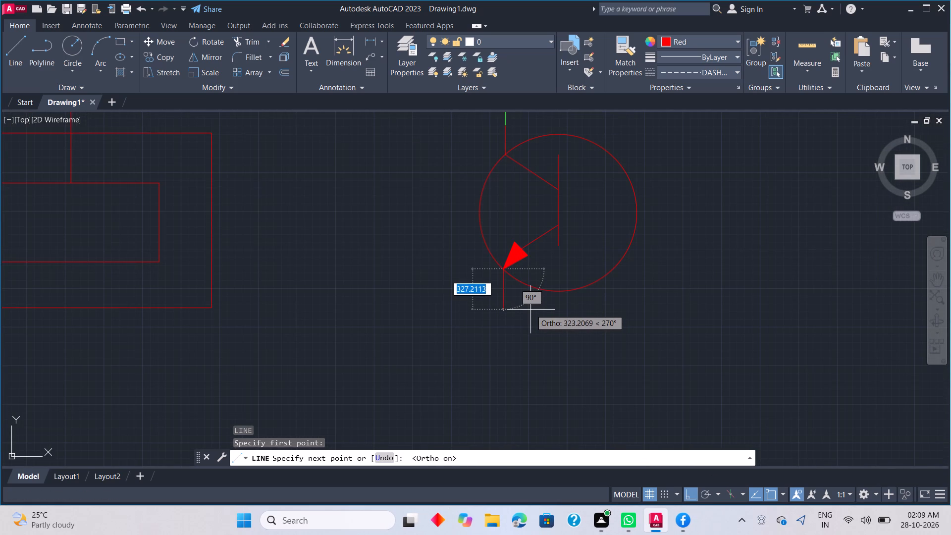
left_click(530, 321)
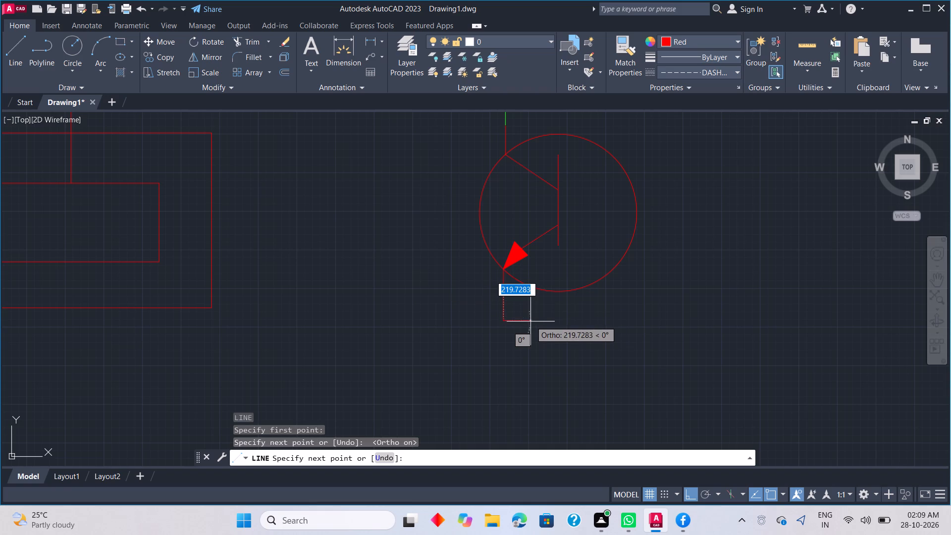
key("Escape")
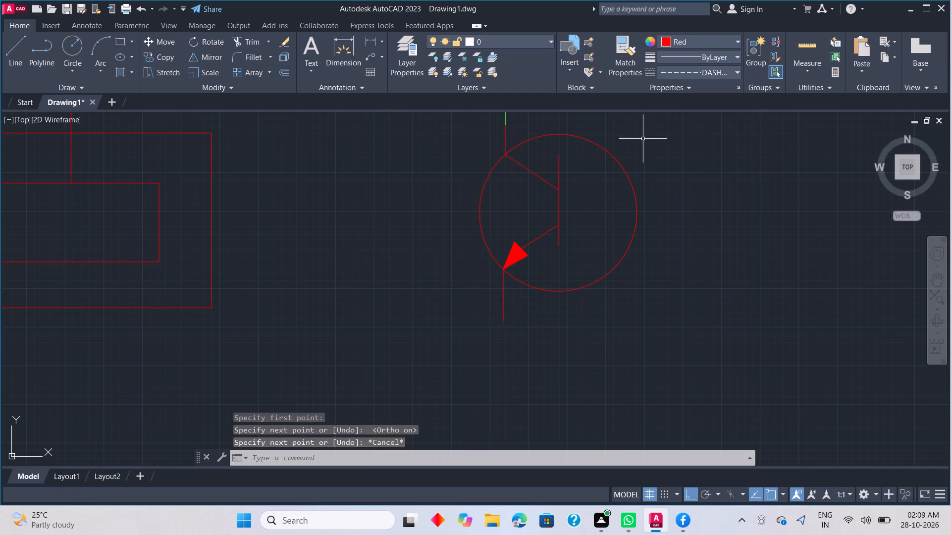
Set the current colour to Green and draw a vertical wire down from the end of the transistor's lower red lead.
left_click(688, 38)
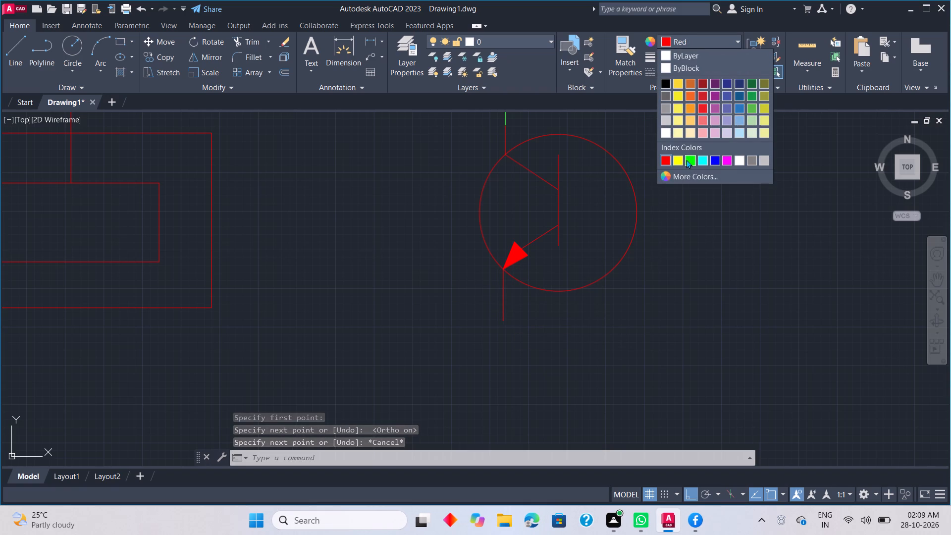
left_click(686, 160)
key("space")
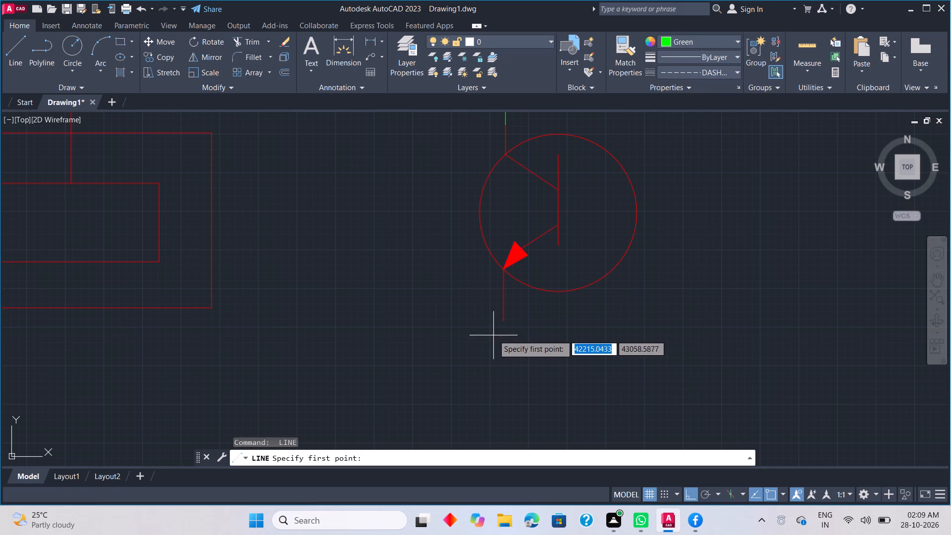
left_click(505, 323)
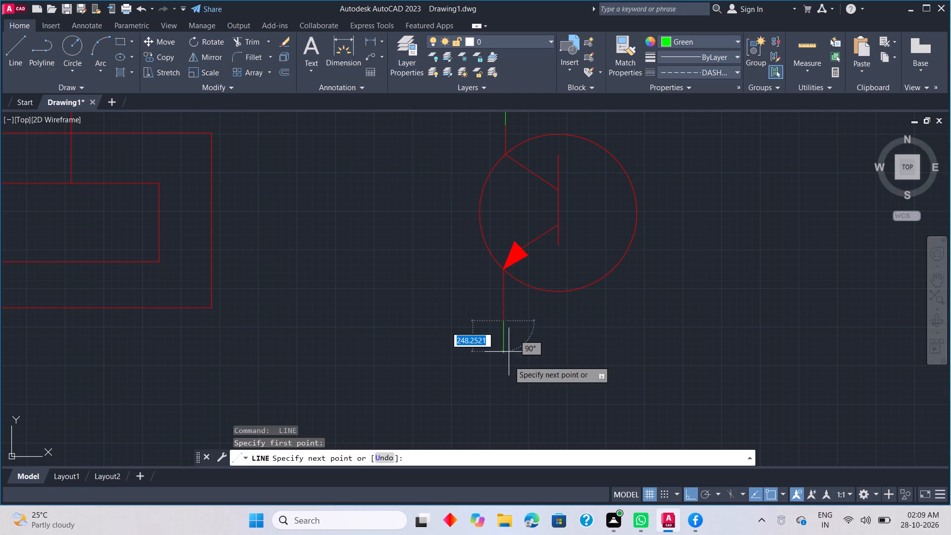
middle_click_drag(506, 360, 521, 259)
scroll(521, 259, "down", 2)
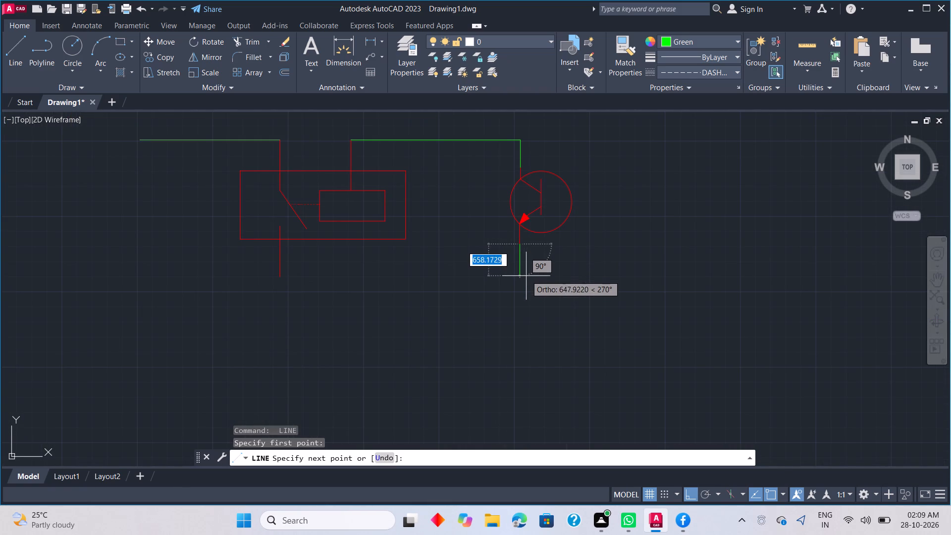
left_click(526, 280)
key("Escape")
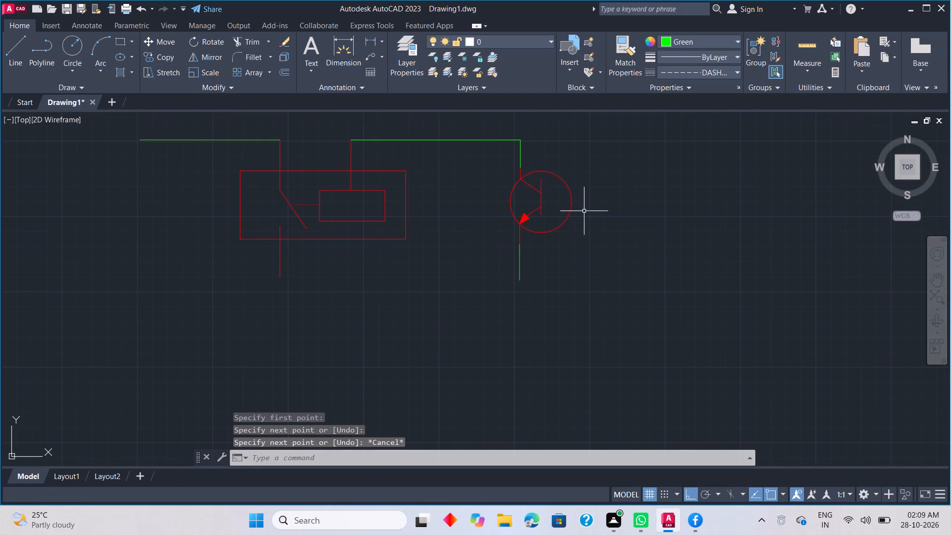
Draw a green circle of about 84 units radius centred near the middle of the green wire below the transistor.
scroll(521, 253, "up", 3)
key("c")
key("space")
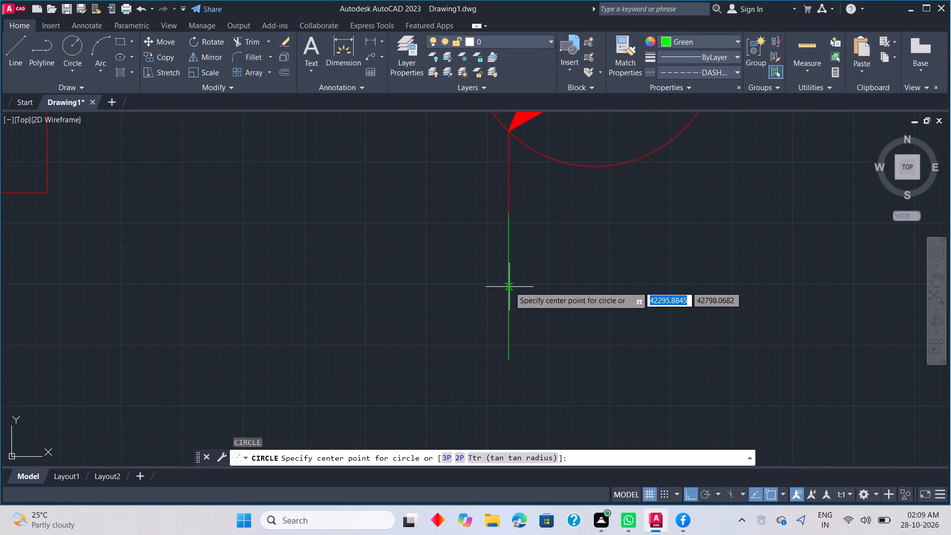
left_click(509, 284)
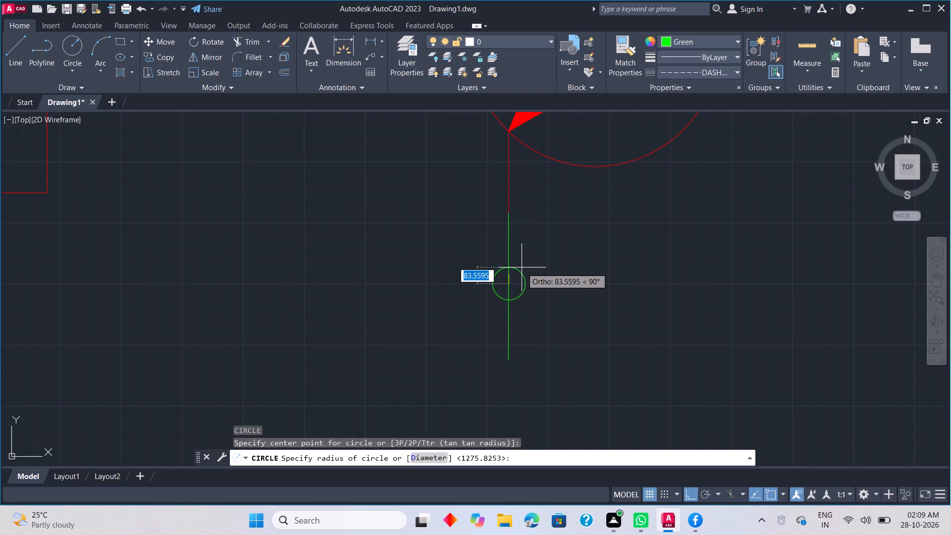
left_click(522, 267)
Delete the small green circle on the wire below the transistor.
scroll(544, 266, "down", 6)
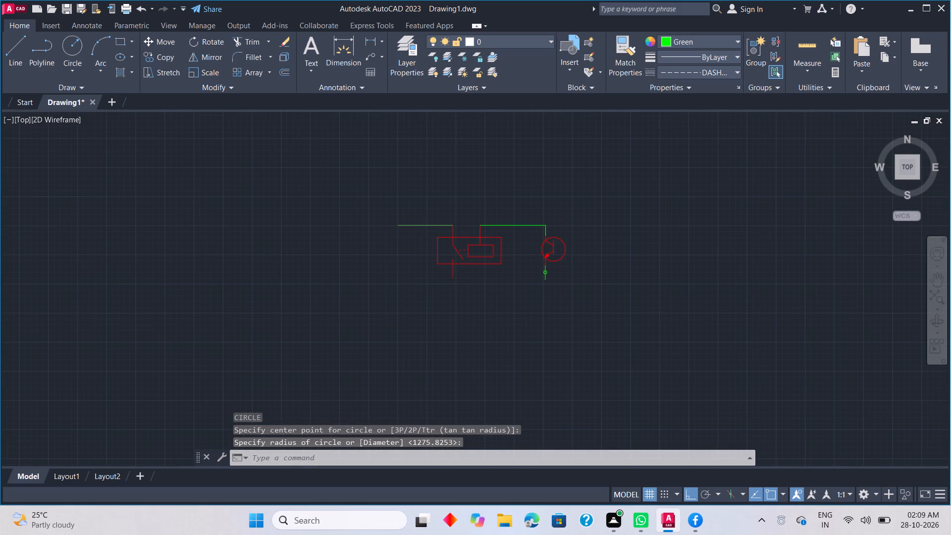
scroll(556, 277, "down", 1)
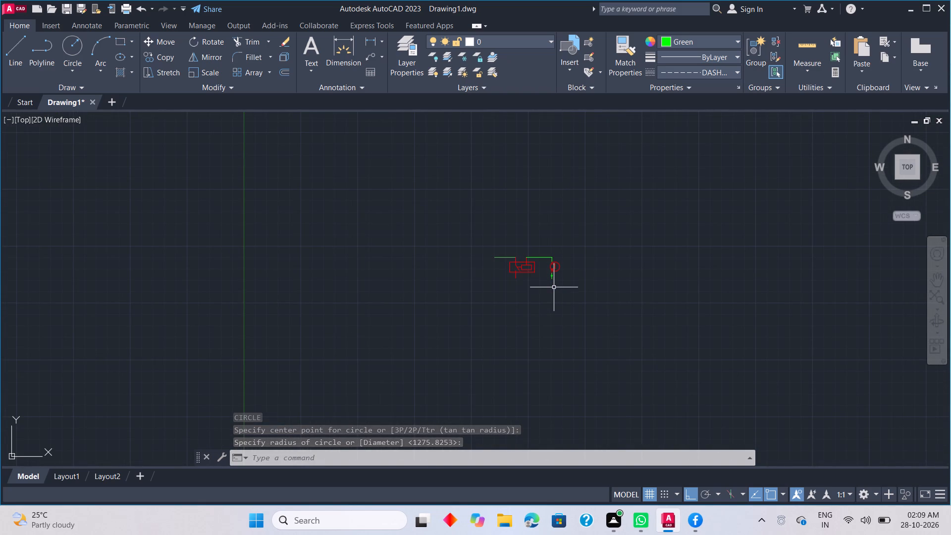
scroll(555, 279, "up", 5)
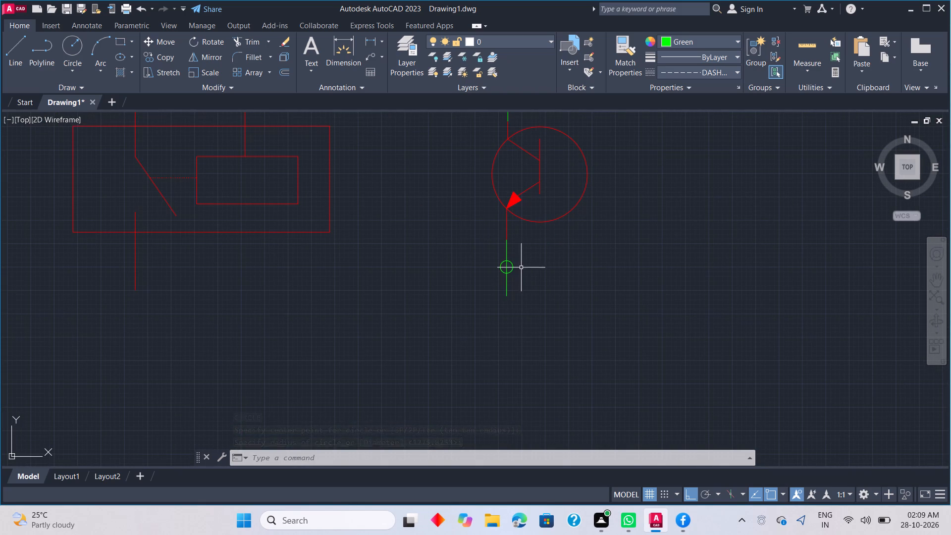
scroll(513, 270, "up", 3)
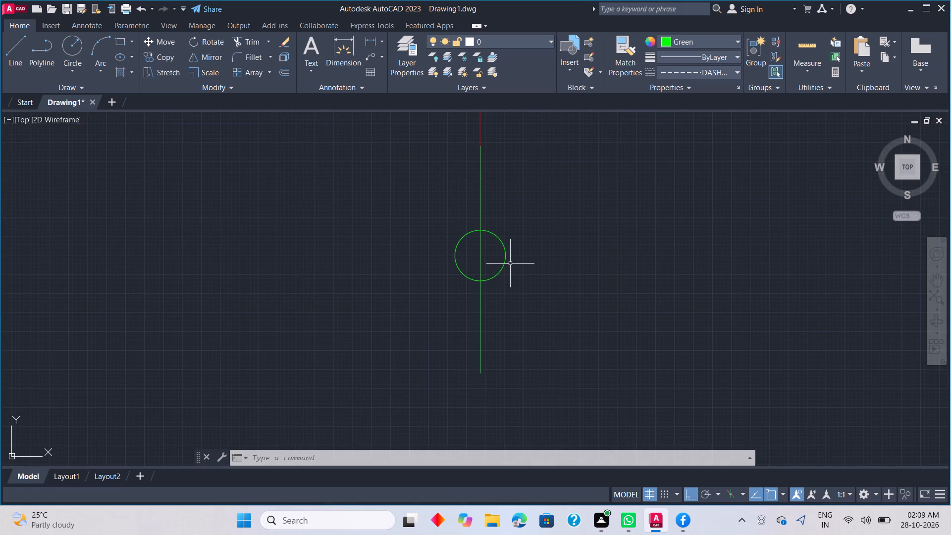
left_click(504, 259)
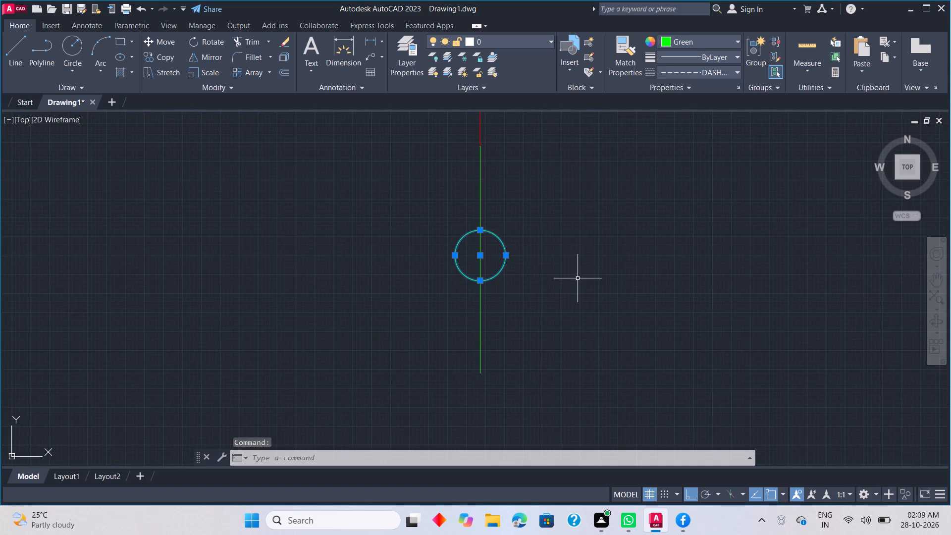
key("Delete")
Draw a green circle centred near the middle of the green wire below the transistor.
type("c")
key("space")
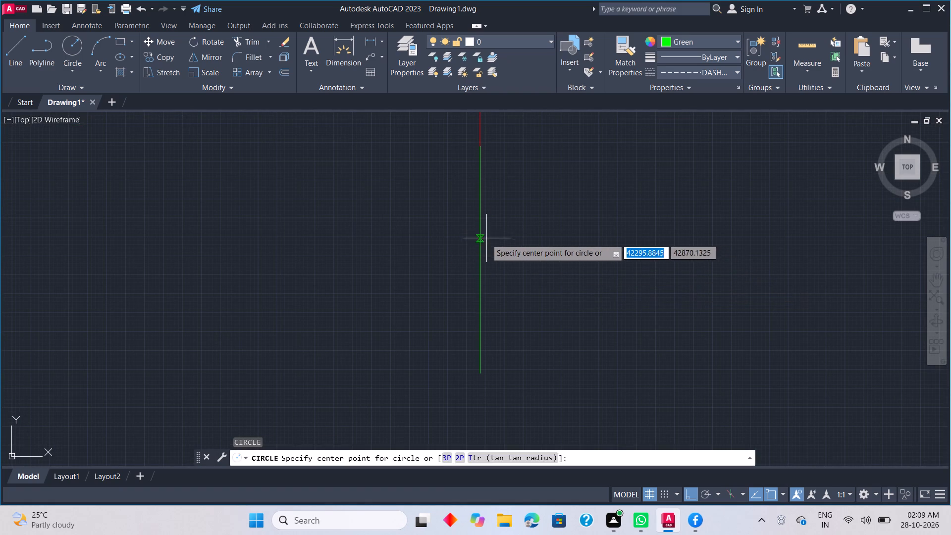
left_click(480, 266)
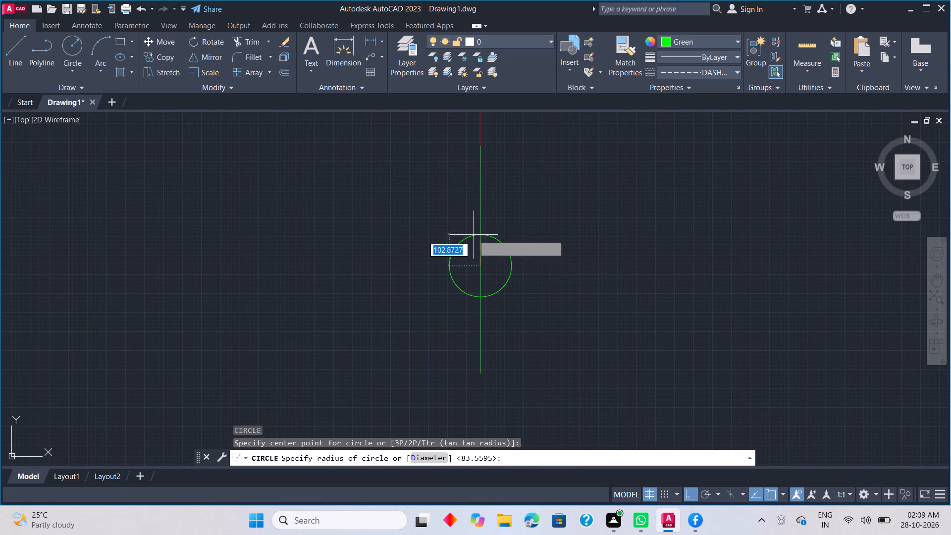
left_click(473, 231)
Fill both halves of the circle below the transistor with a solid hatch in index colour Green.
scroll(558, 269, "down", 4)
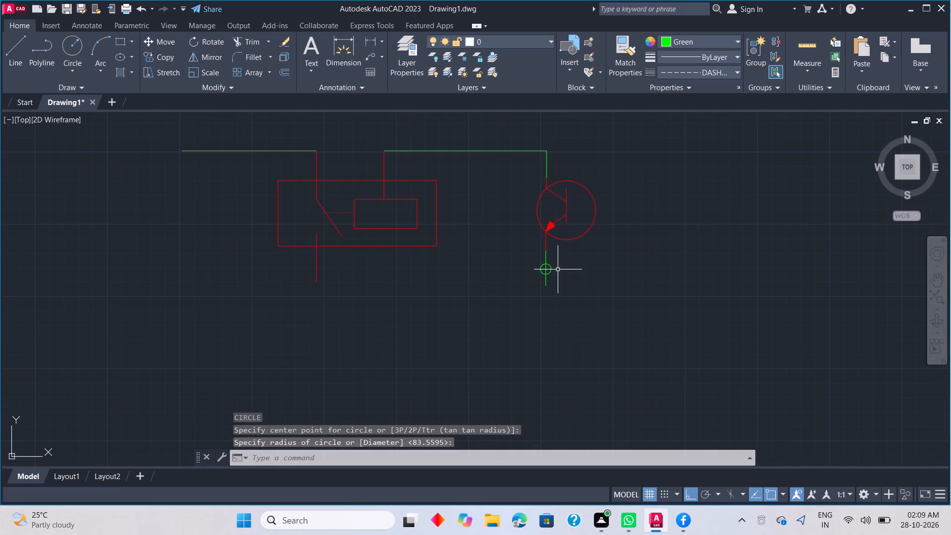
scroll(560, 278, "down", 4)
scroll(561, 285, "up", 1)
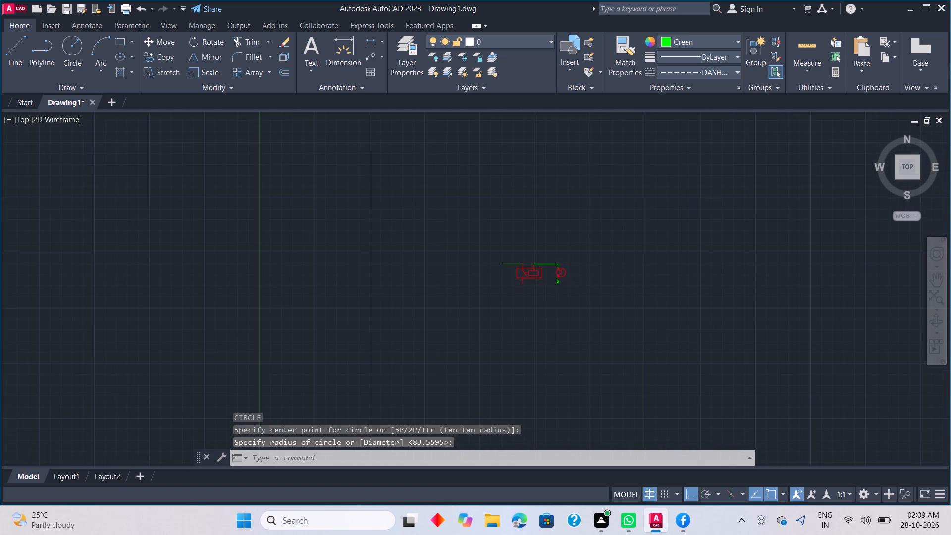
scroll(561, 285, "up", 3)
middle_click_drag(557, 279, 582, 302)
scroll(559, 279, "up", 1)
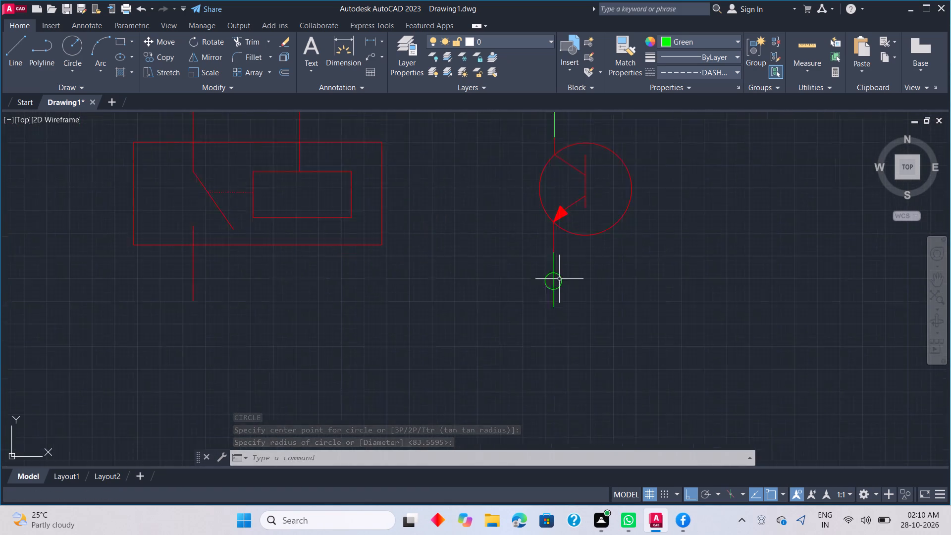
scroll(559, 279, "up", 4)
left_click(568, 286)
key("h")
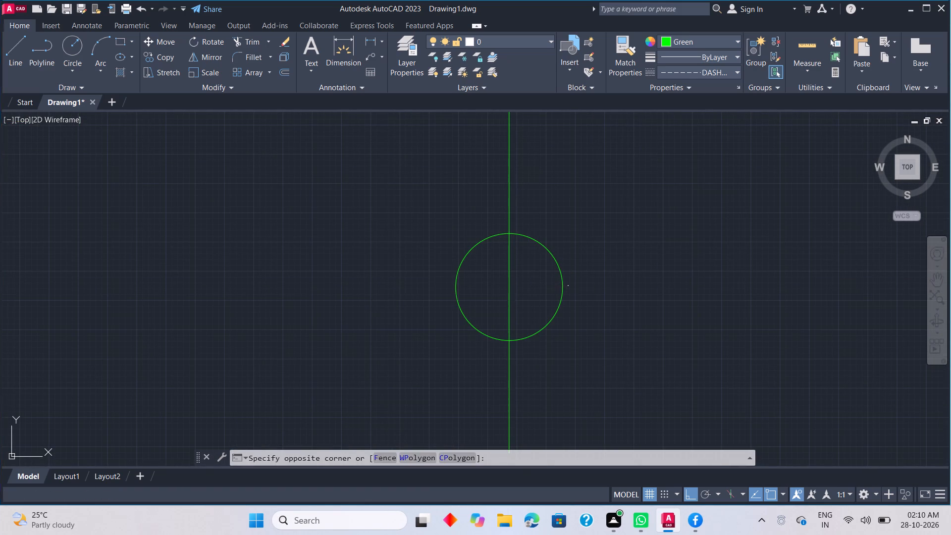
key("space")
left_click(354, 54)
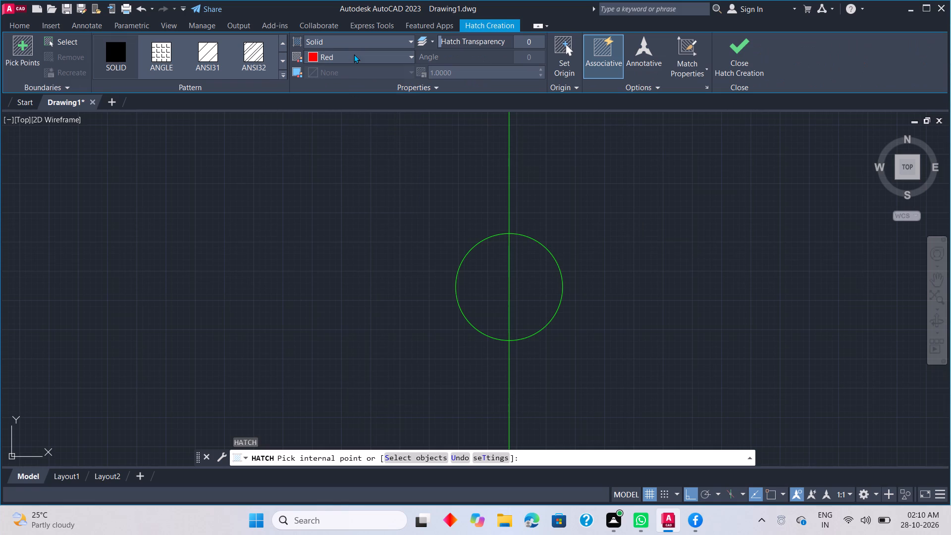
left_click(397, 135)
left_click(375, 53)
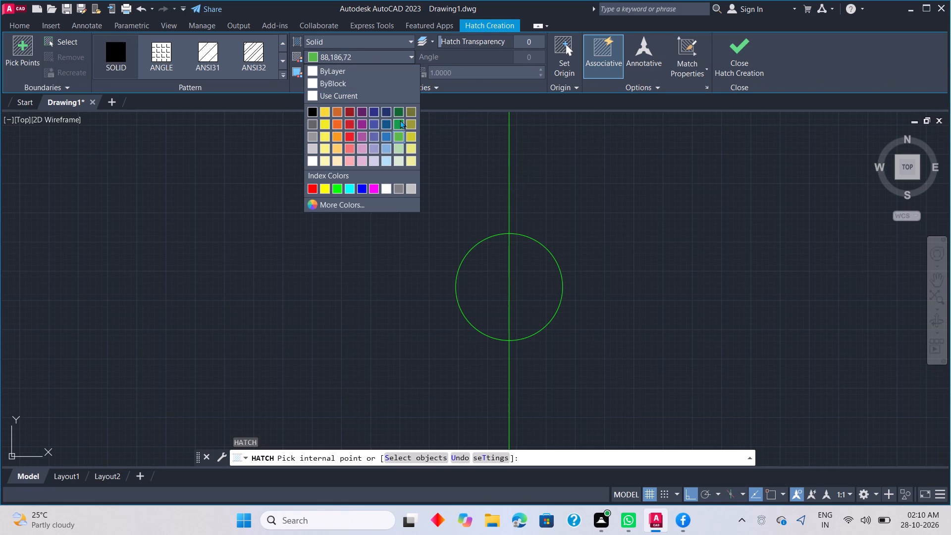
left_click_drag(400, 120, 358, 159)
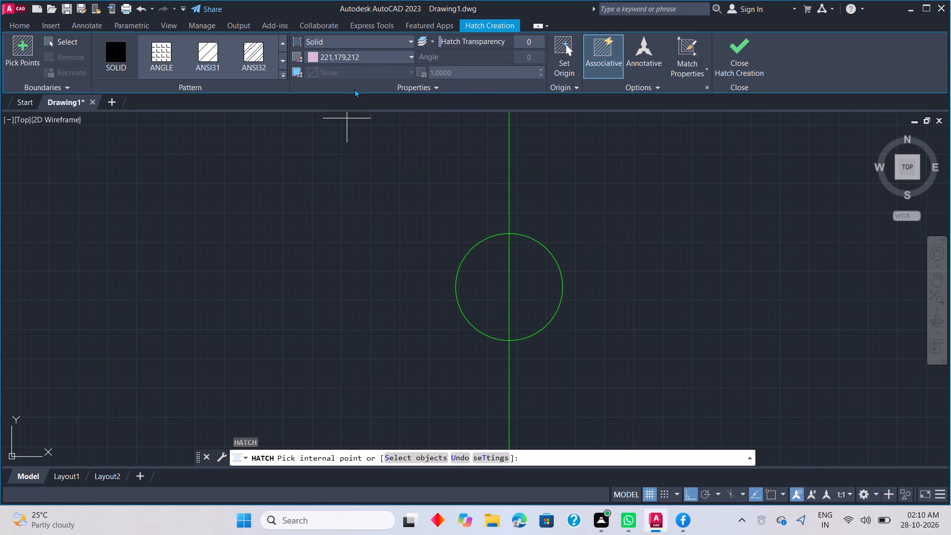
left_click(371, 54)
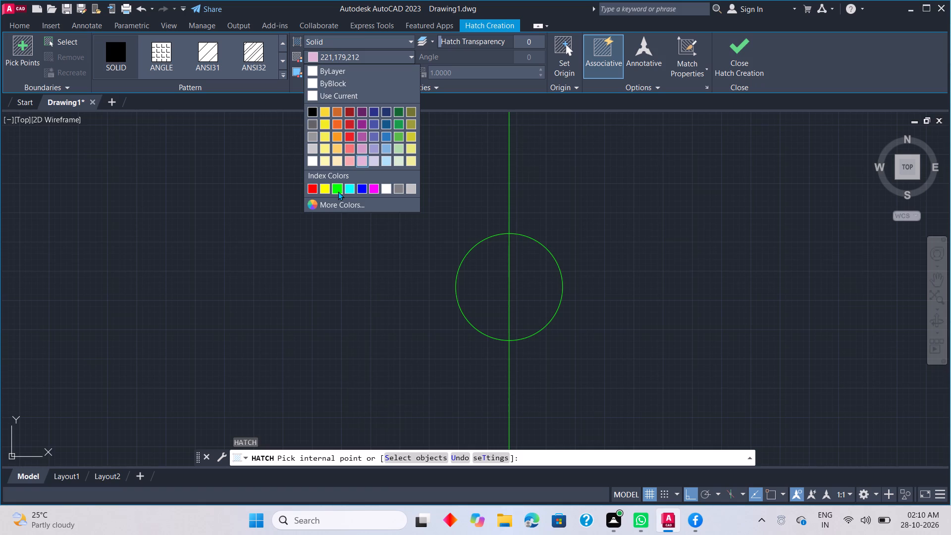
left_click(338, 191)
left_click(496, 278)
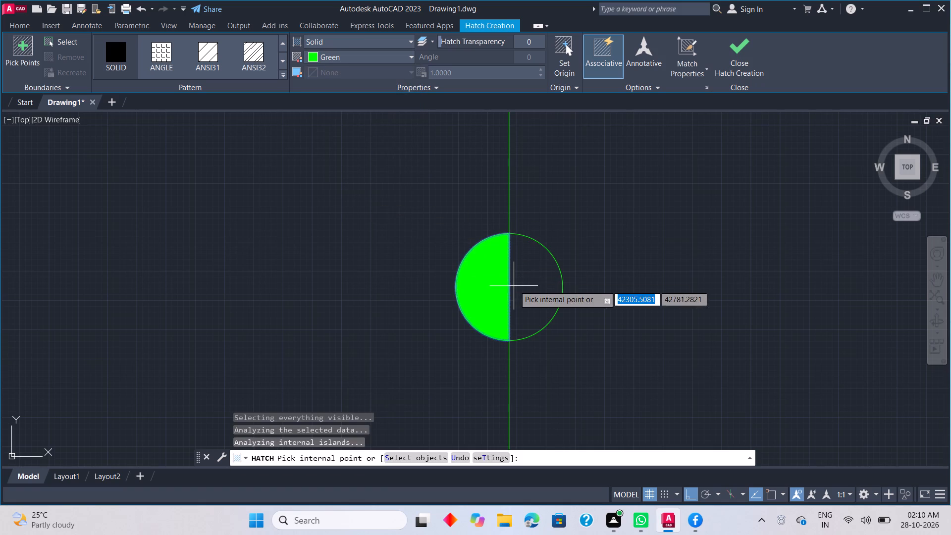
left_click(525, 281)
key("grave")
scroll(458, 305, "down", 2)
key("Escape")
Set the current colour to Red and draw a lead about 234 units leftward from the green dot, ending in a 100-unit upward segment.
scroll(514, 320, "down", 2)
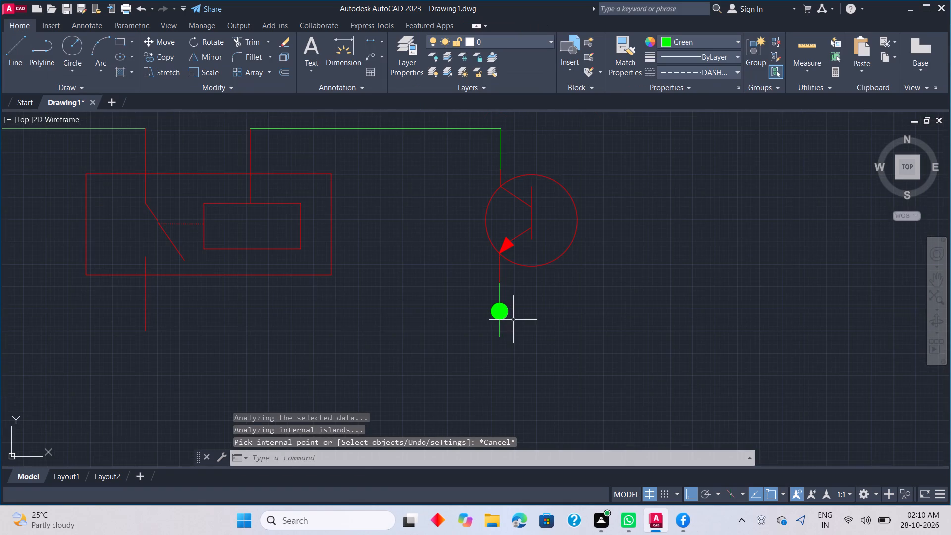
middle_click_drag(523, 332, 532, 280)
scroll(530, 280, "down", 2)
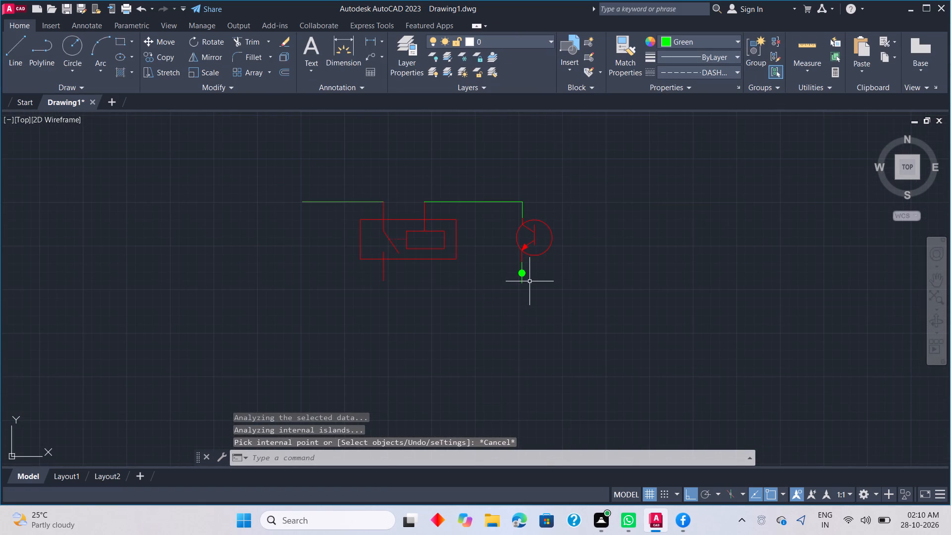
scroll(528, 272, "down", 1)
scroll(522, 274, "up", 2)
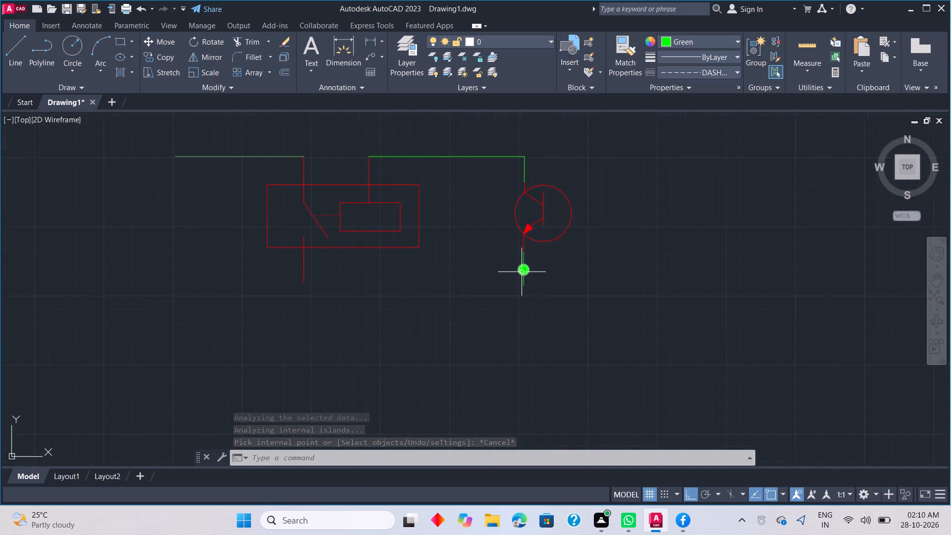
scroll(525, 266, "up", 5)
type("l")
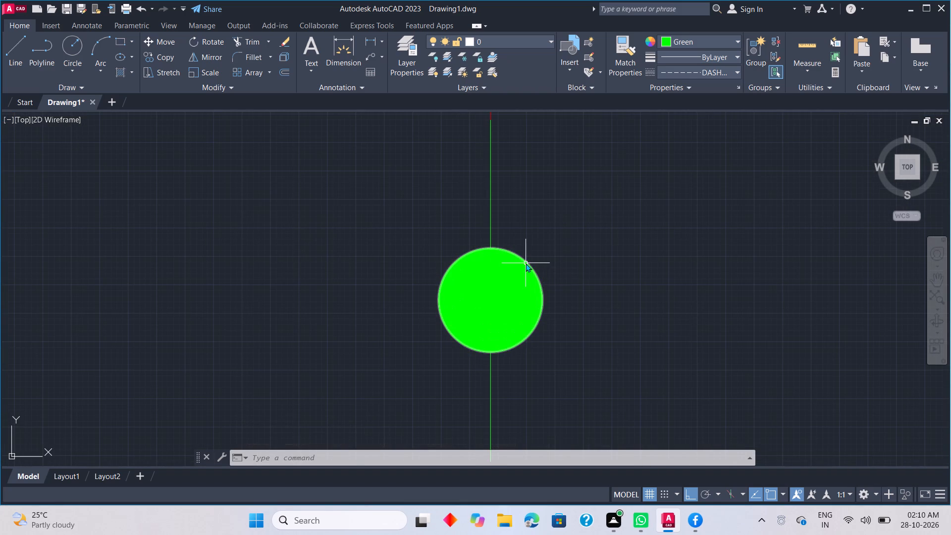
key("space")
left_click(685, 45)
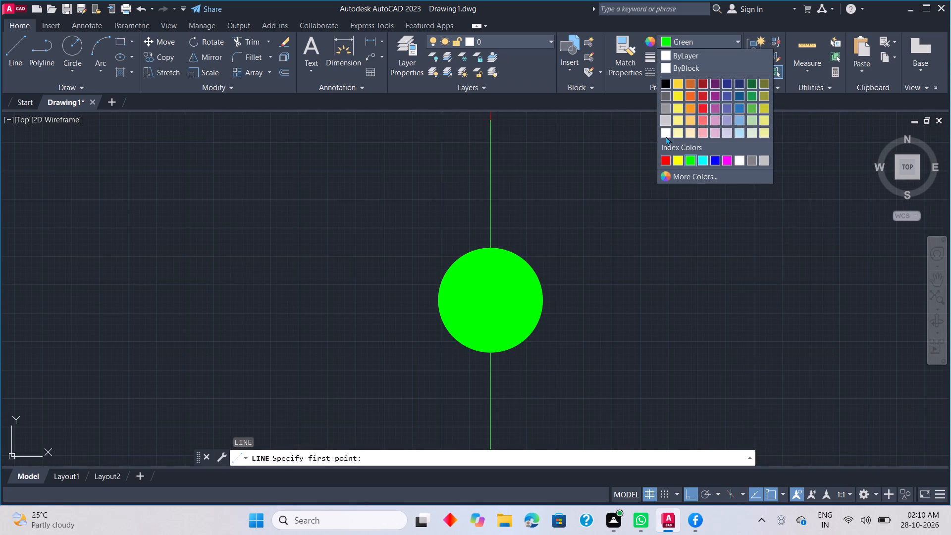
left_click(663, 163)
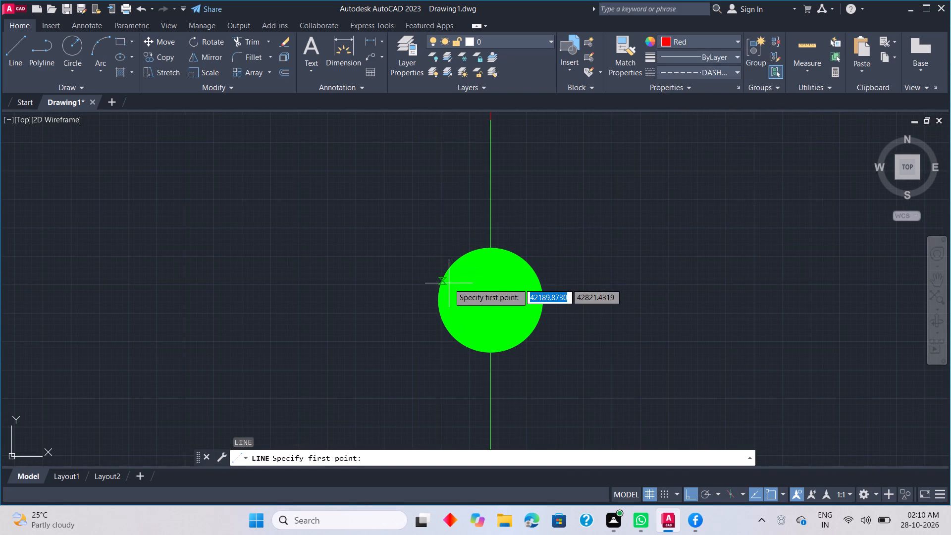
left_click(437, 298)
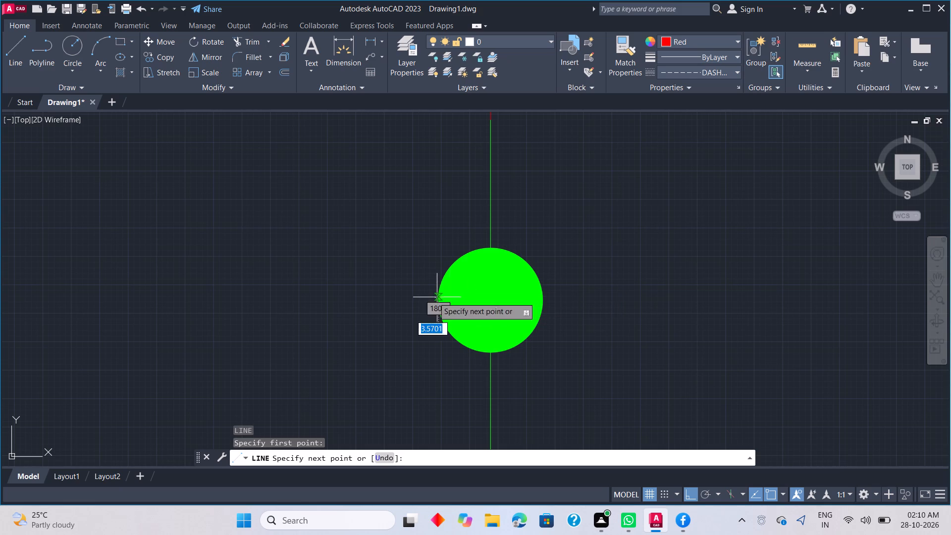
left_click(332, 303)
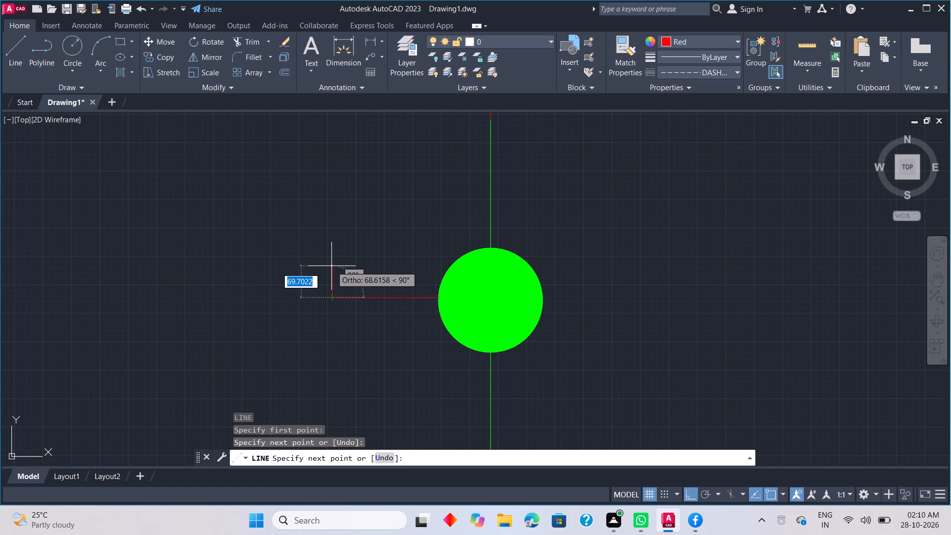
type("100")
key("Return")
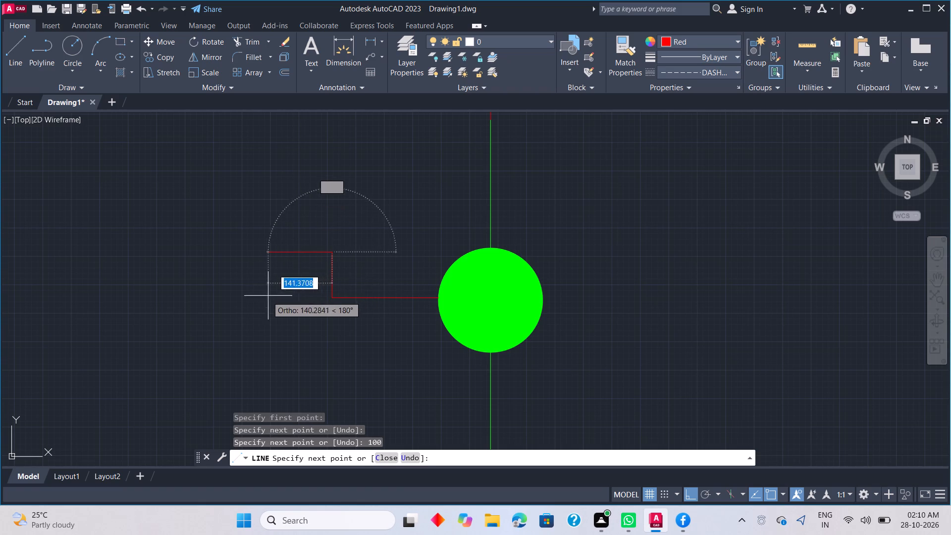
key("Escape")
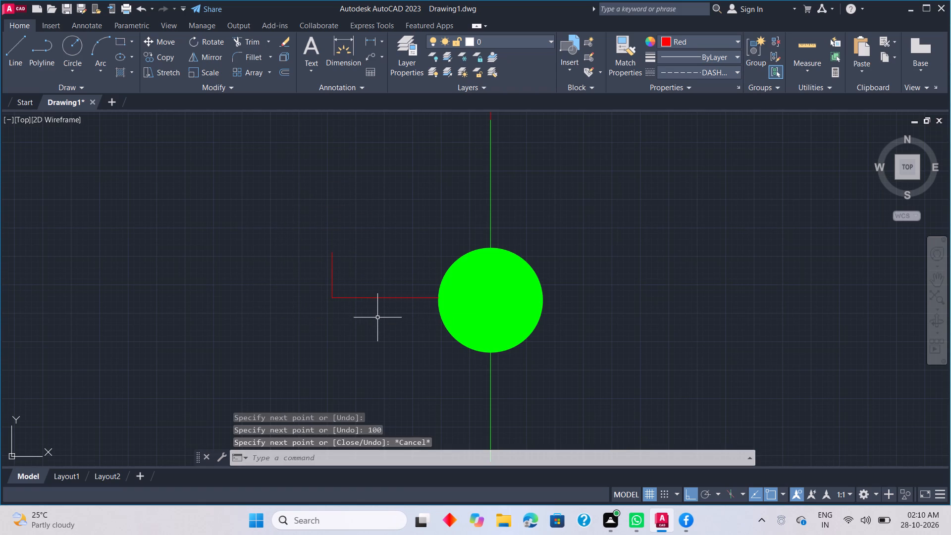
Draw a red line 100 units straight down from the lead's outer corner, then turn Ortho off.
key("space")
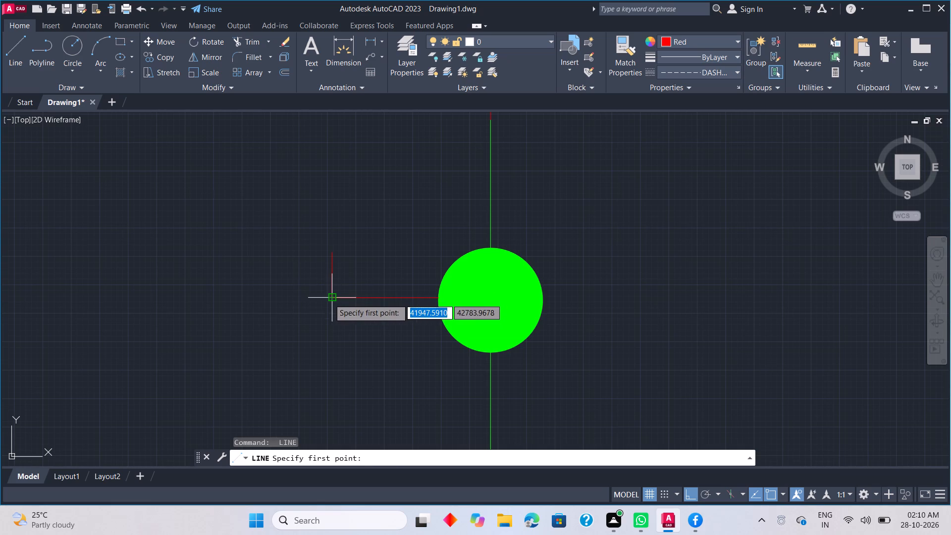
left_click(329, 299)
type("10")
key("0")
key("Return")
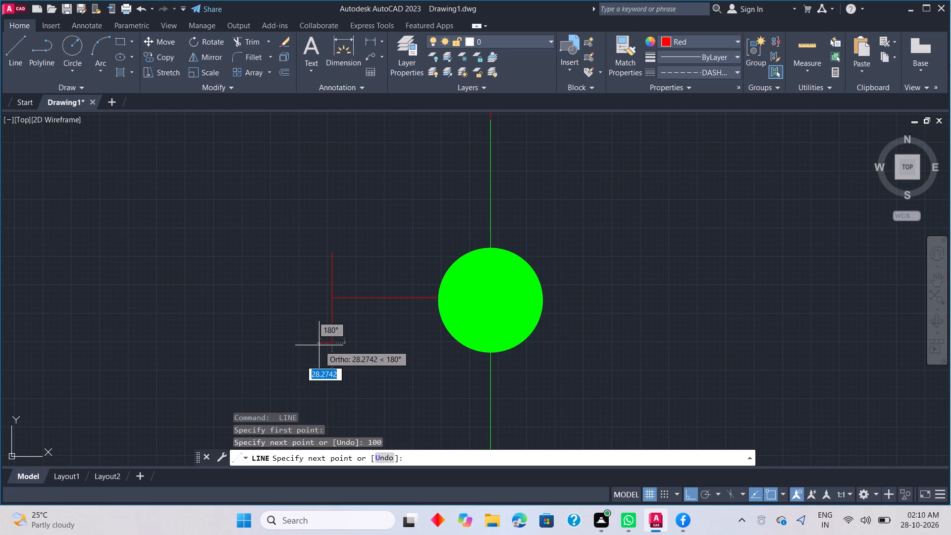
left_click(692, 492)
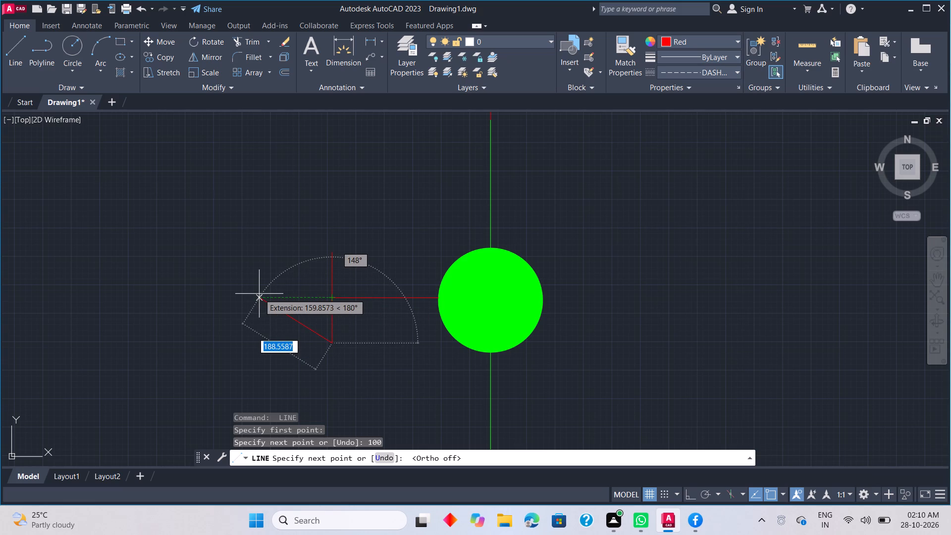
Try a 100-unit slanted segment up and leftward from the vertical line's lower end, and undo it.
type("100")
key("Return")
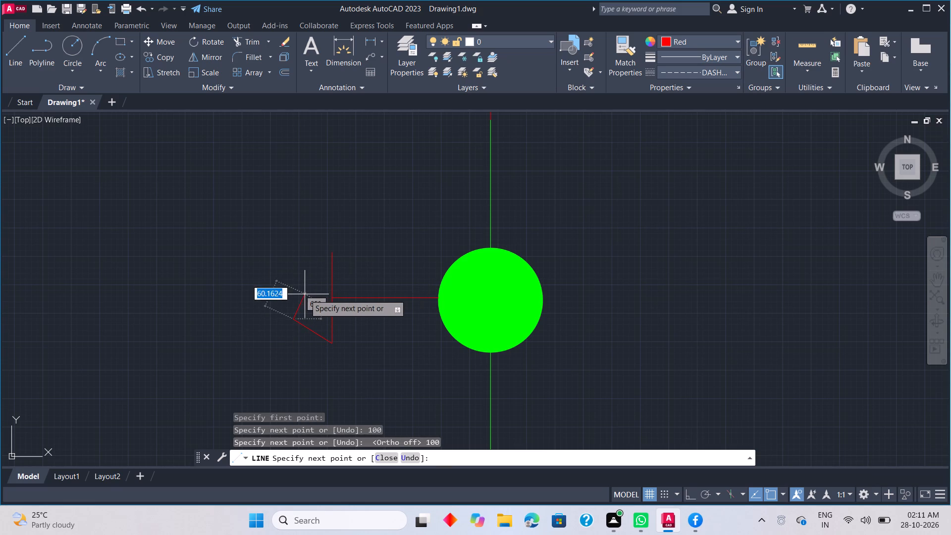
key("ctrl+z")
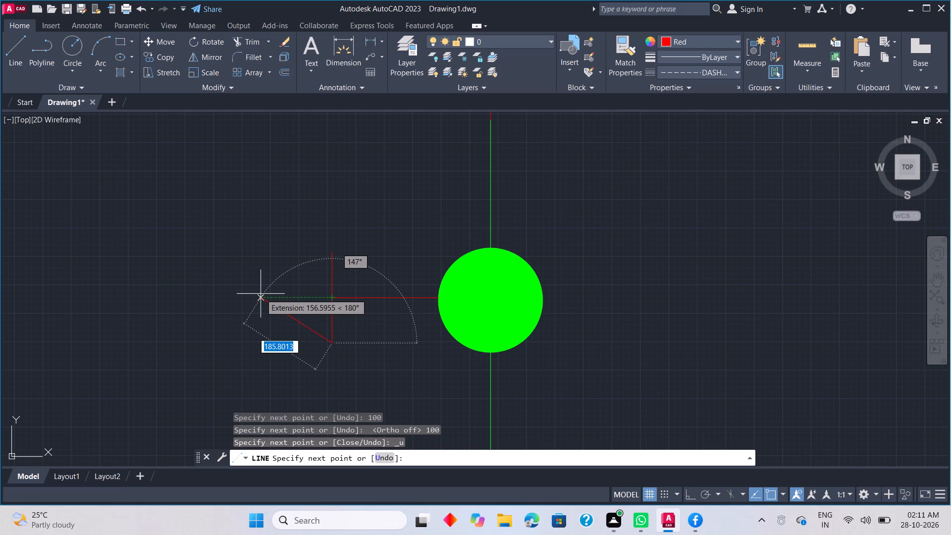
Draw a 200-unit slanted edge up and leftward from the lower end, and complete the arrowhead triangle at the vertical line's upper end.
key("2")
type("00")
key("Return")
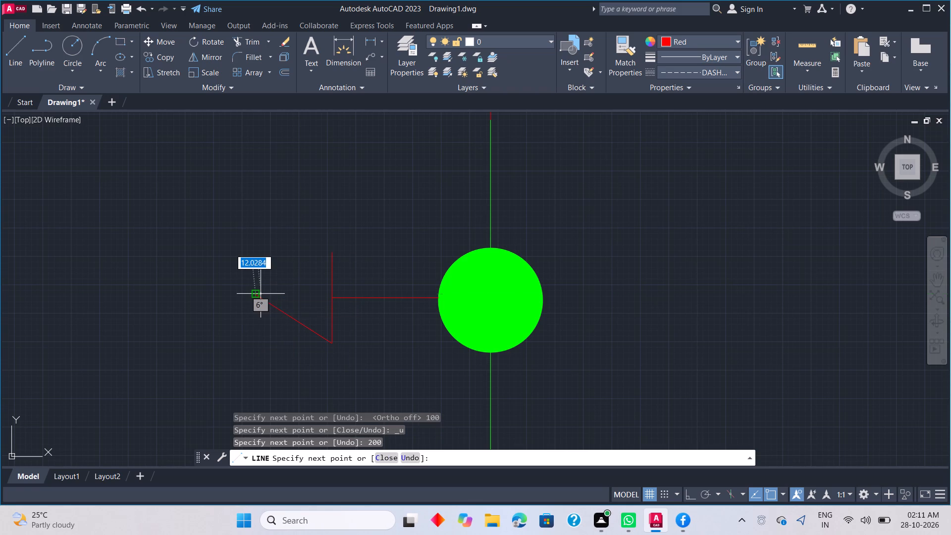
left_click(328, 254)
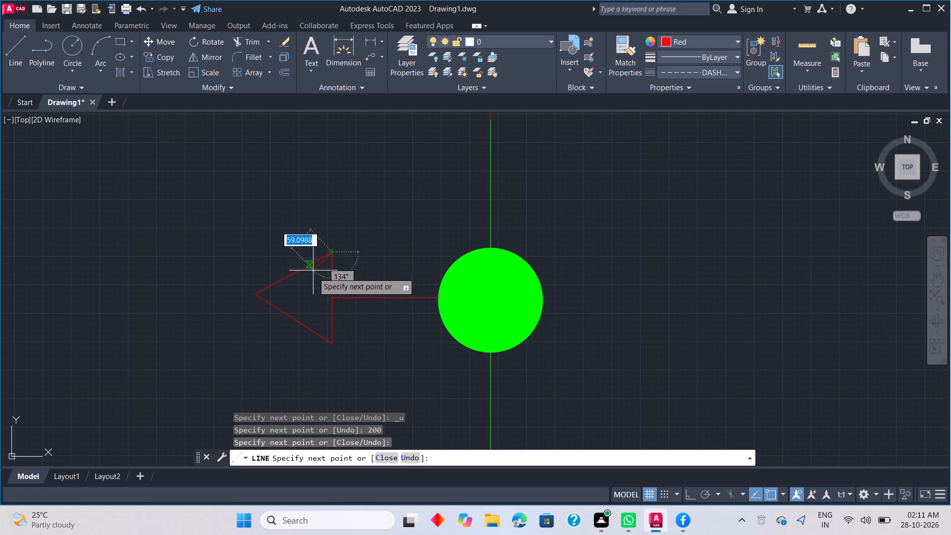
key("Escape")
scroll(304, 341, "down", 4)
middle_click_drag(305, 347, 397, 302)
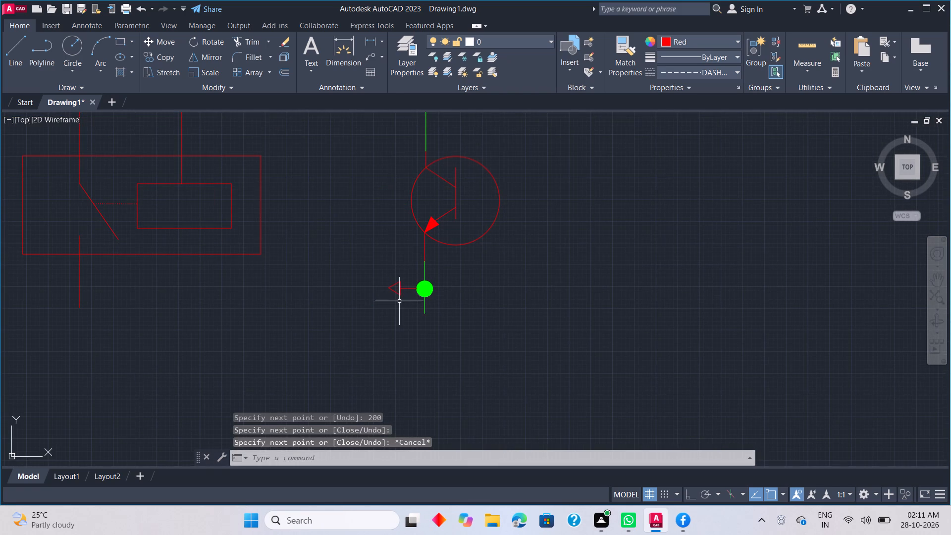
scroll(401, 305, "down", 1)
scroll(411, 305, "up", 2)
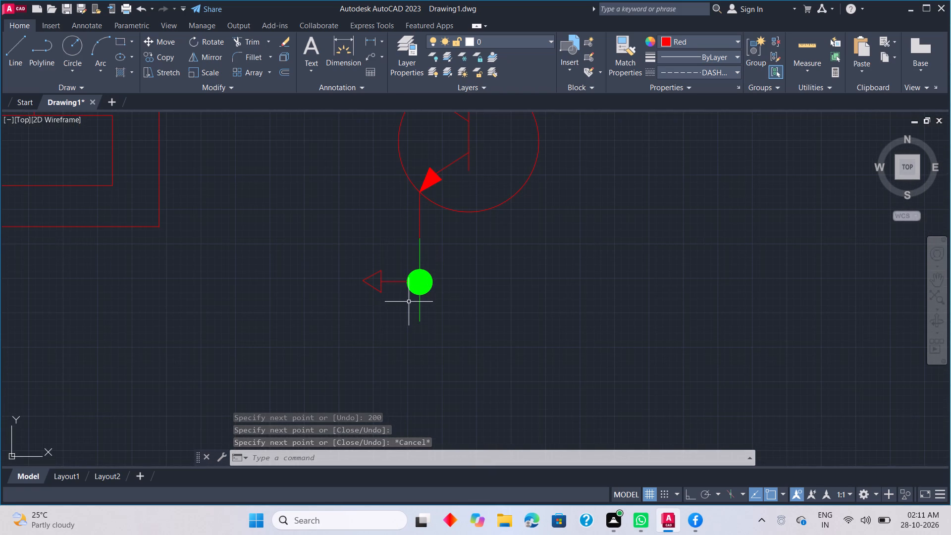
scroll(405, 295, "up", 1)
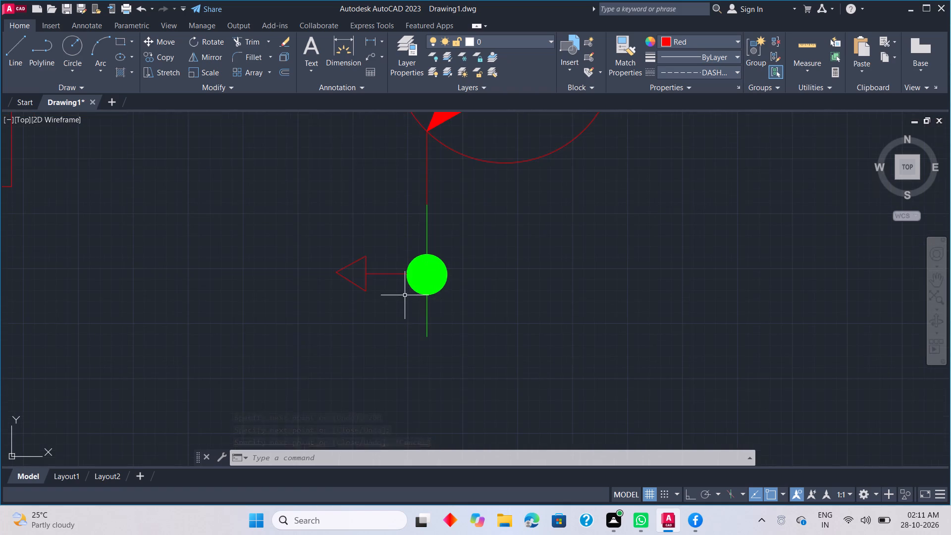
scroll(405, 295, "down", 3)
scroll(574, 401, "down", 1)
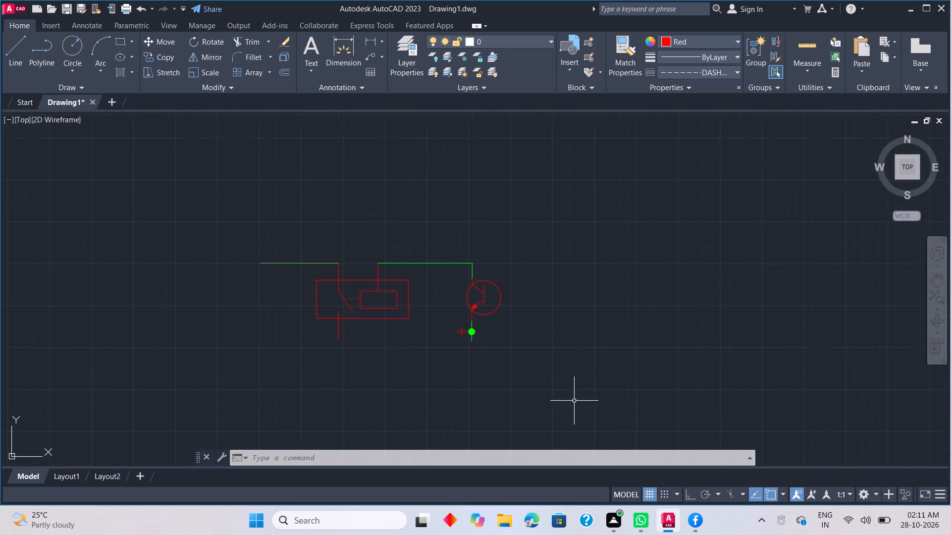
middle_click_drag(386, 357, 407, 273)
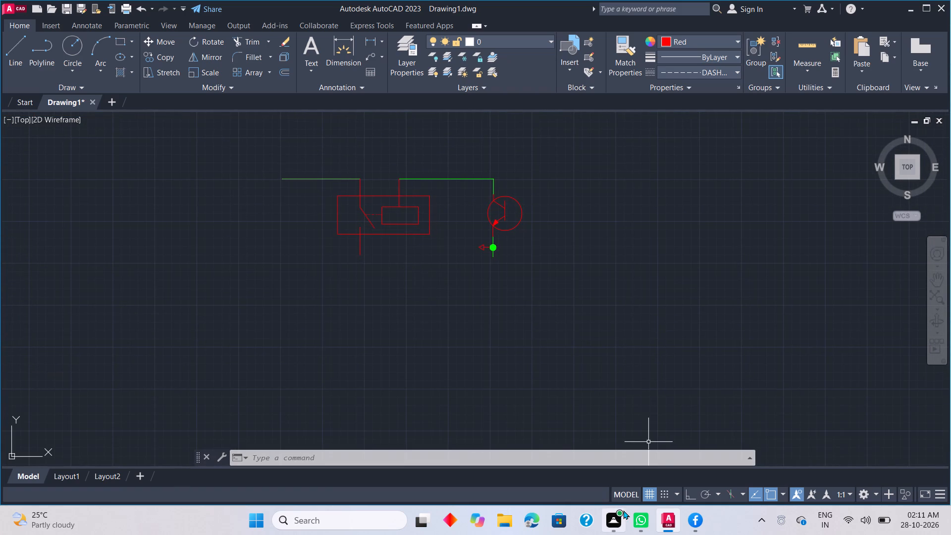
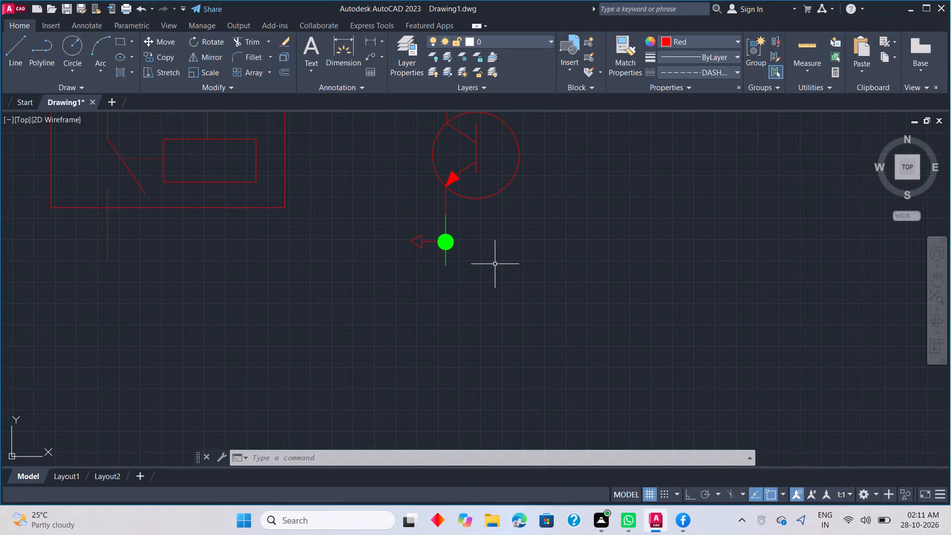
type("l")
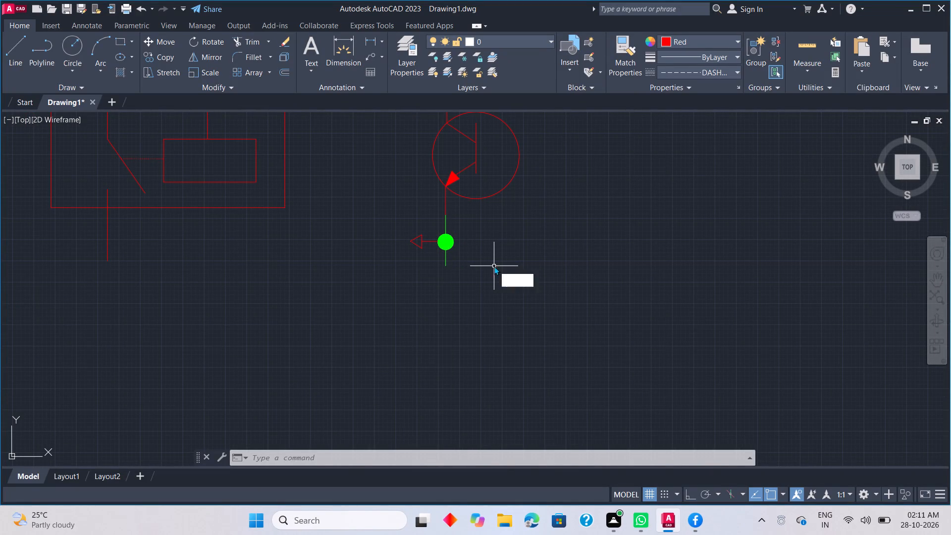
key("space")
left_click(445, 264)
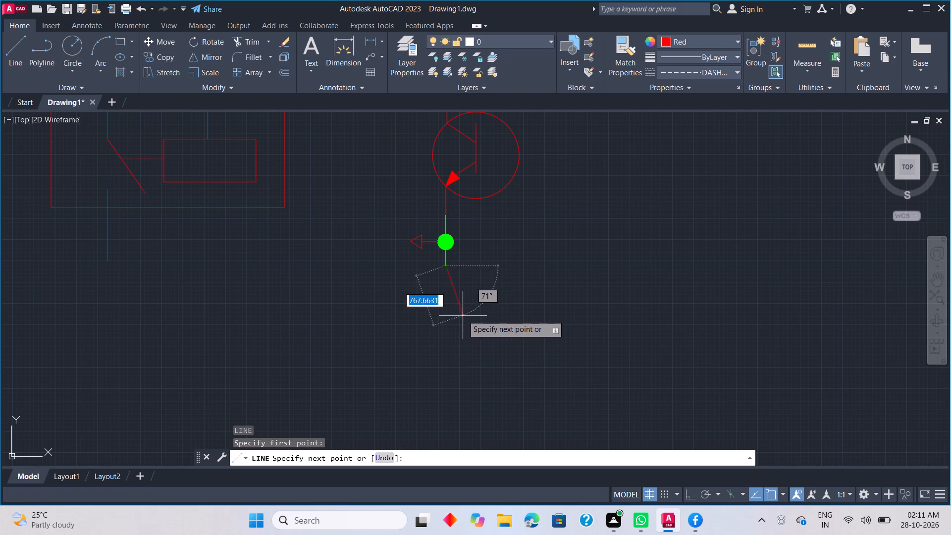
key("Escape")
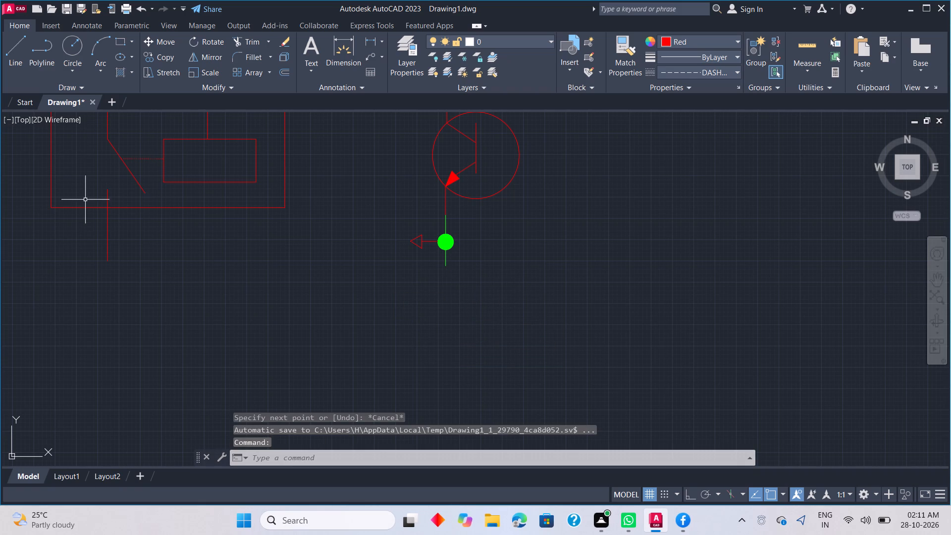
Scale down slightly the green dot, its vertical green line and the red arrow, using the line's lower end as base point.
left_click(384, 203)
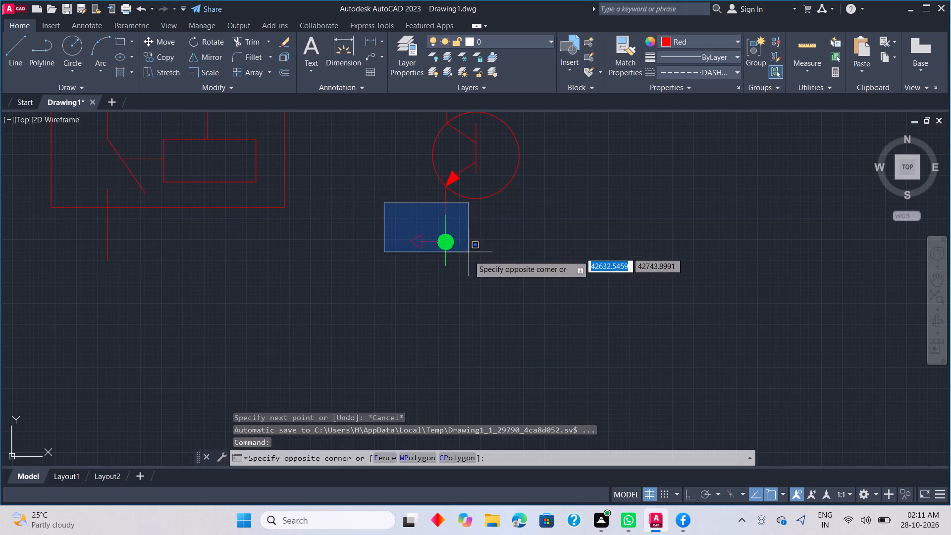
left_click(502, 322)
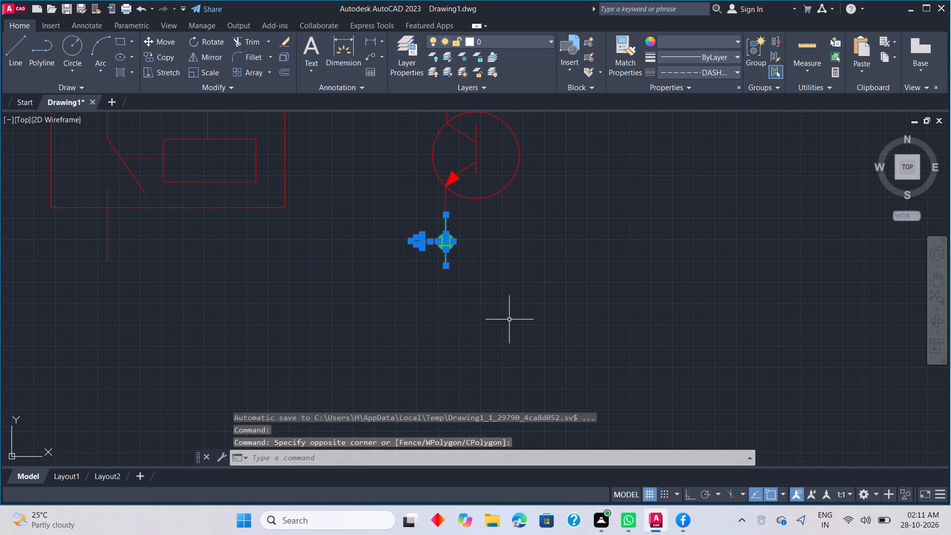
right_click(530, 301)
left_click(583, 121)
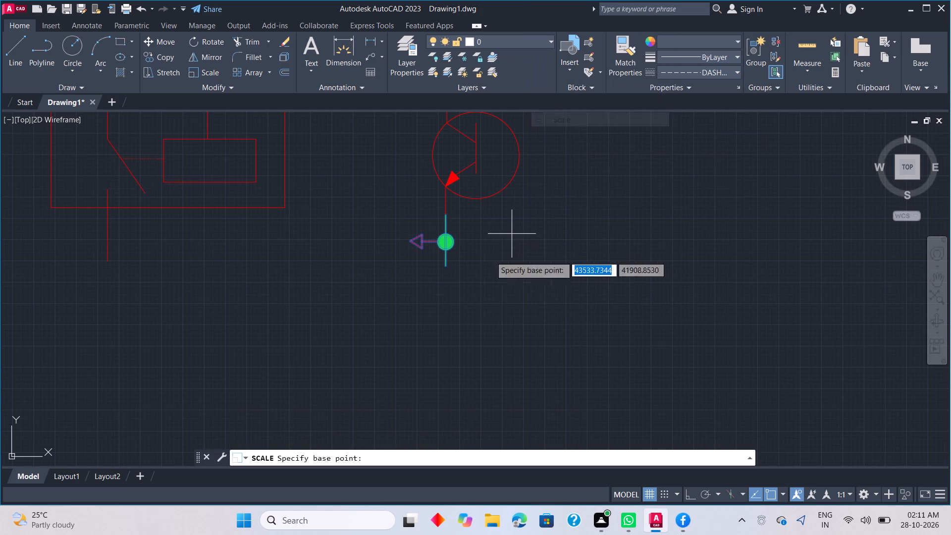
left_click(449, 269)
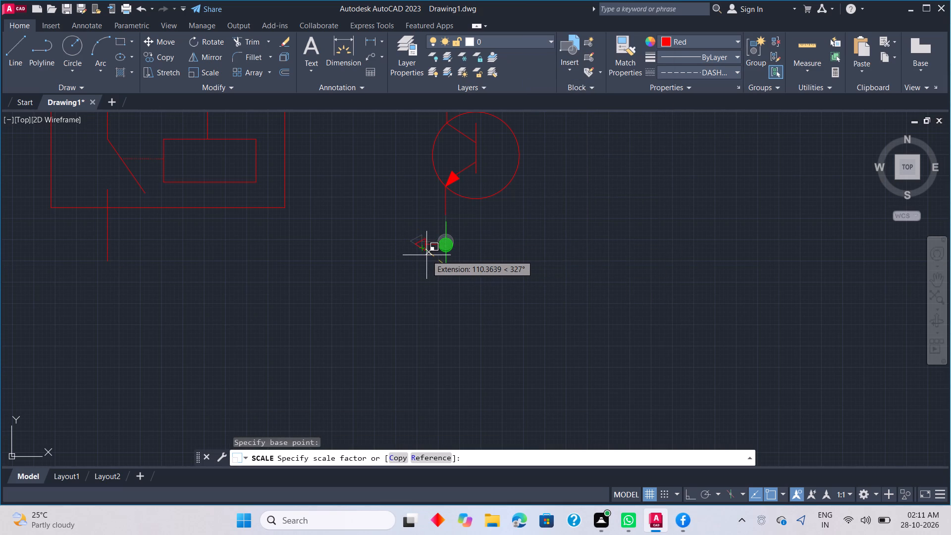
left_click(426, 255)
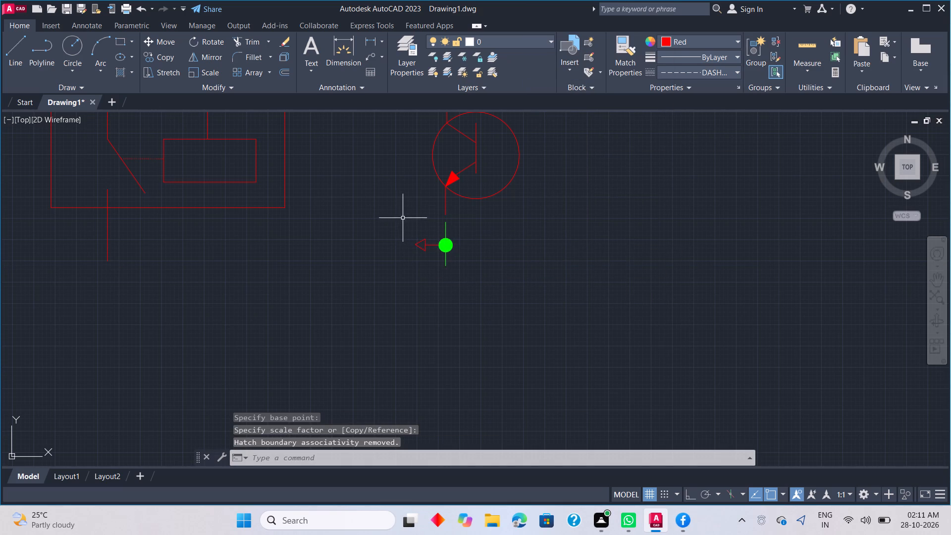
Move the green dot, its vertical line and the arrow up so the line's upper end meets the transistor's lower lead.
left_click_drag(400, 216, 405, 217)
left_click(494, 295)
right_click(491, 256)
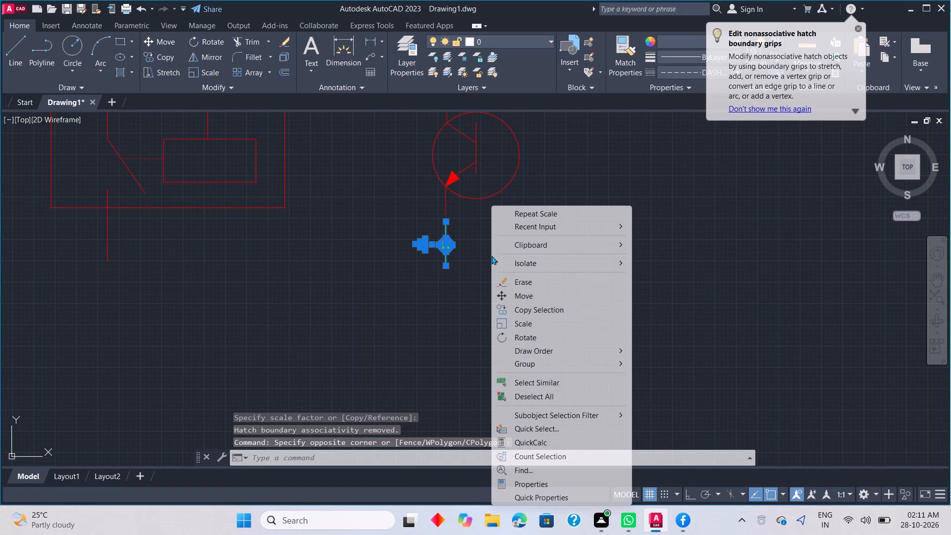
left_click(539, 293)
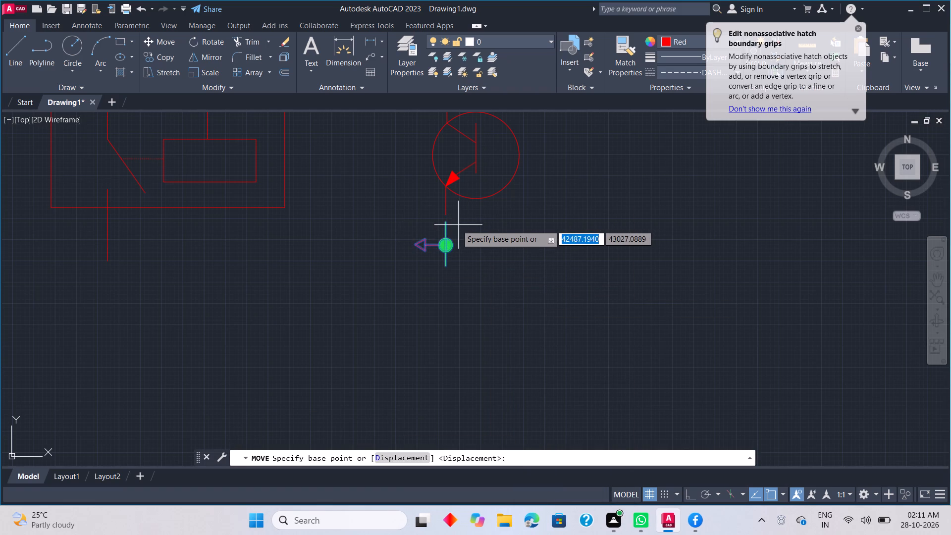
left_click(447, 223)
left_click(447, 216)
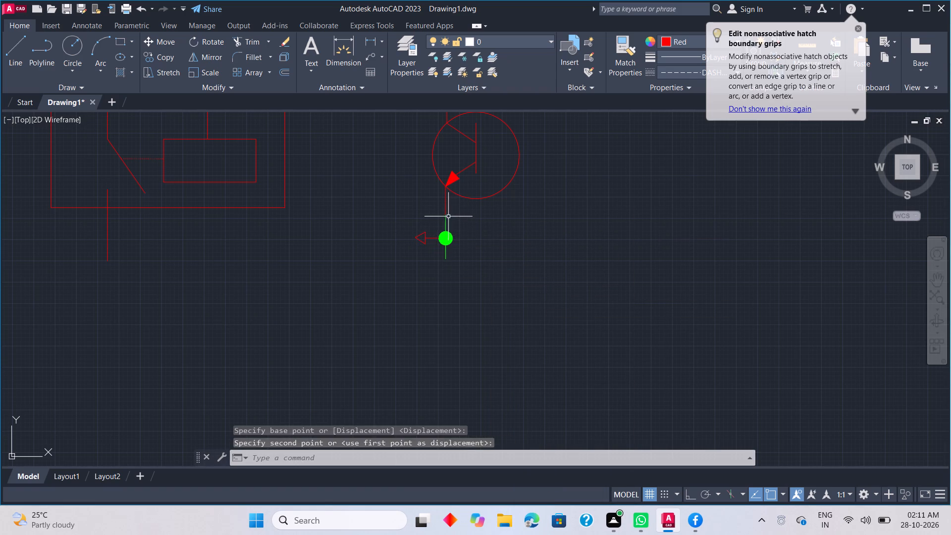
key("Escape")
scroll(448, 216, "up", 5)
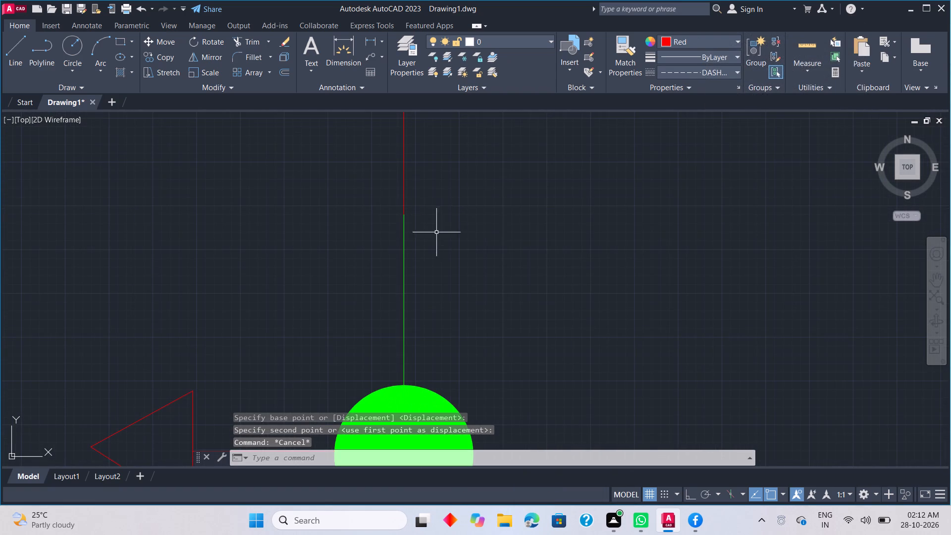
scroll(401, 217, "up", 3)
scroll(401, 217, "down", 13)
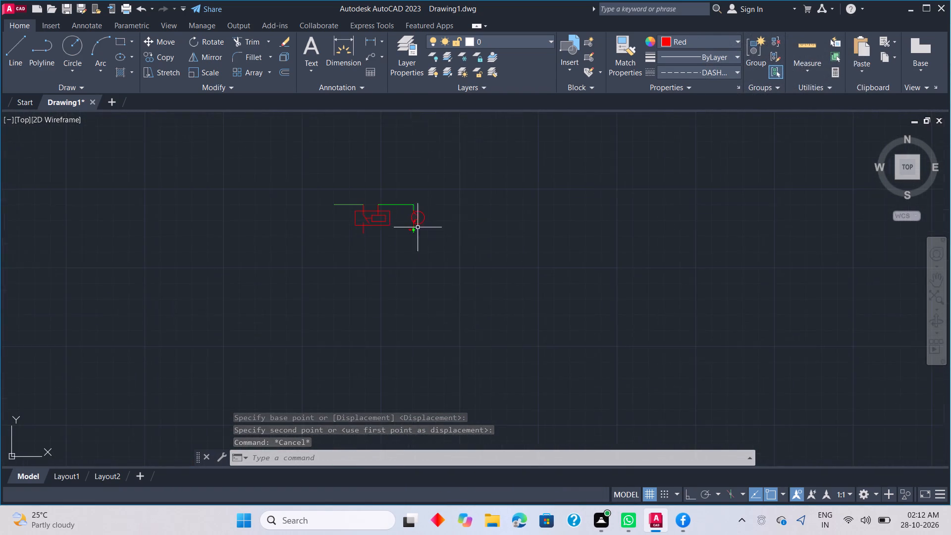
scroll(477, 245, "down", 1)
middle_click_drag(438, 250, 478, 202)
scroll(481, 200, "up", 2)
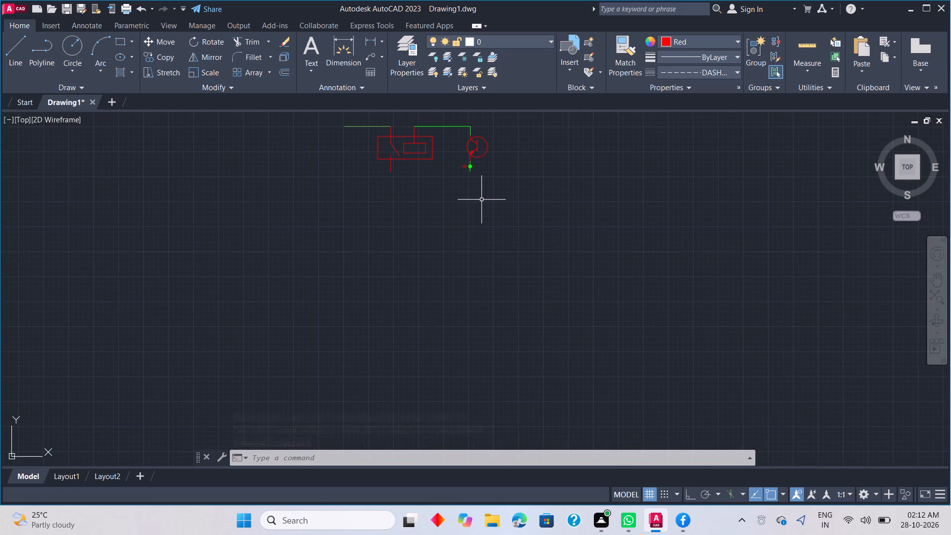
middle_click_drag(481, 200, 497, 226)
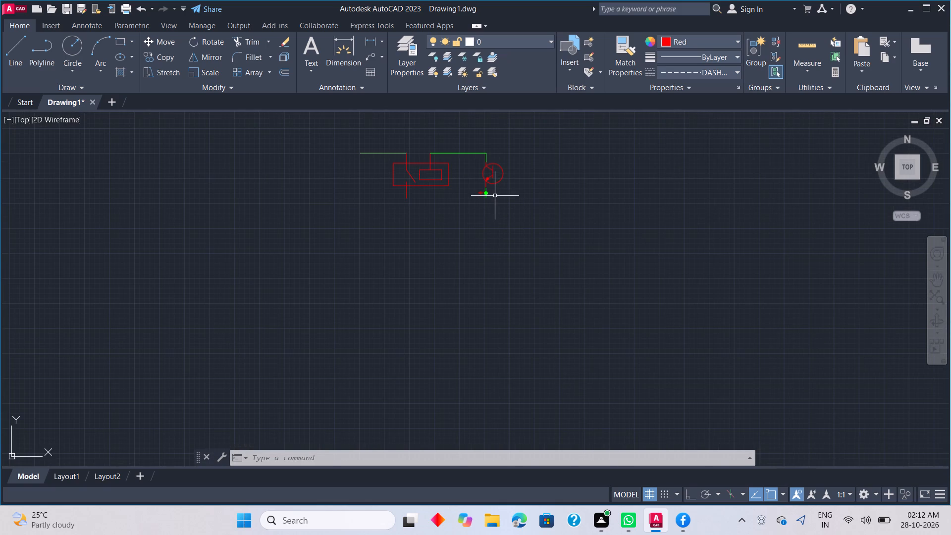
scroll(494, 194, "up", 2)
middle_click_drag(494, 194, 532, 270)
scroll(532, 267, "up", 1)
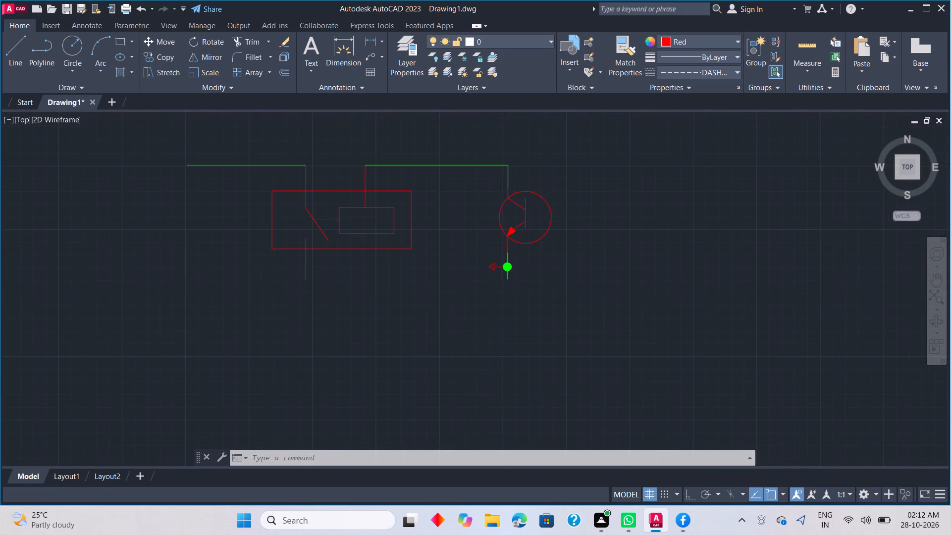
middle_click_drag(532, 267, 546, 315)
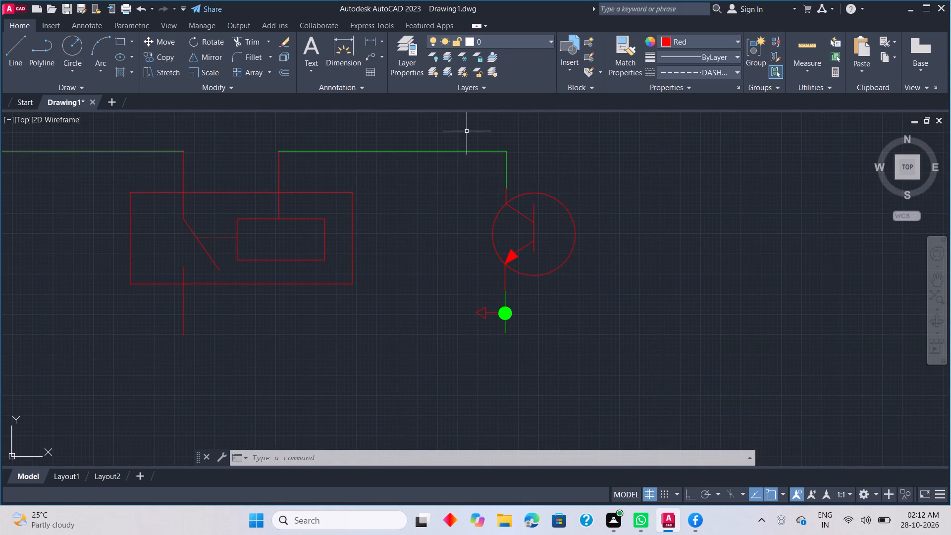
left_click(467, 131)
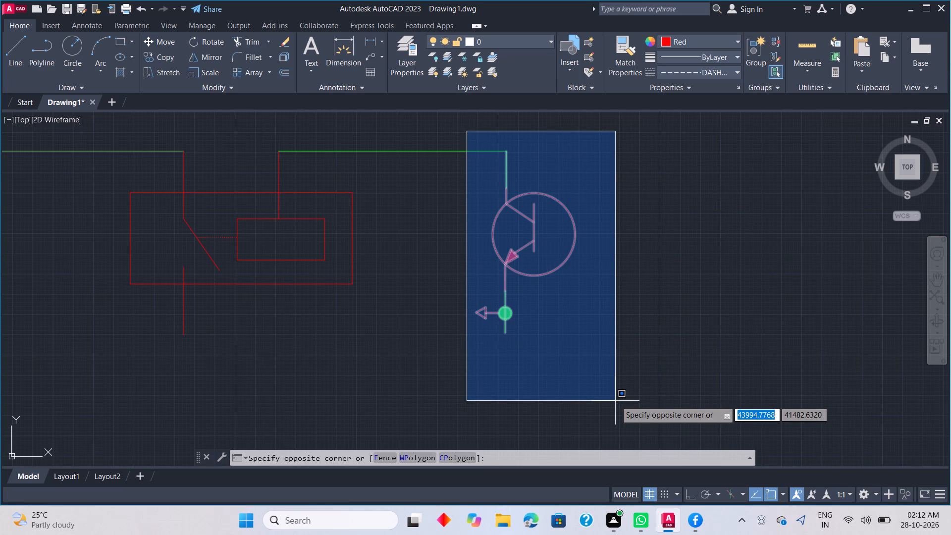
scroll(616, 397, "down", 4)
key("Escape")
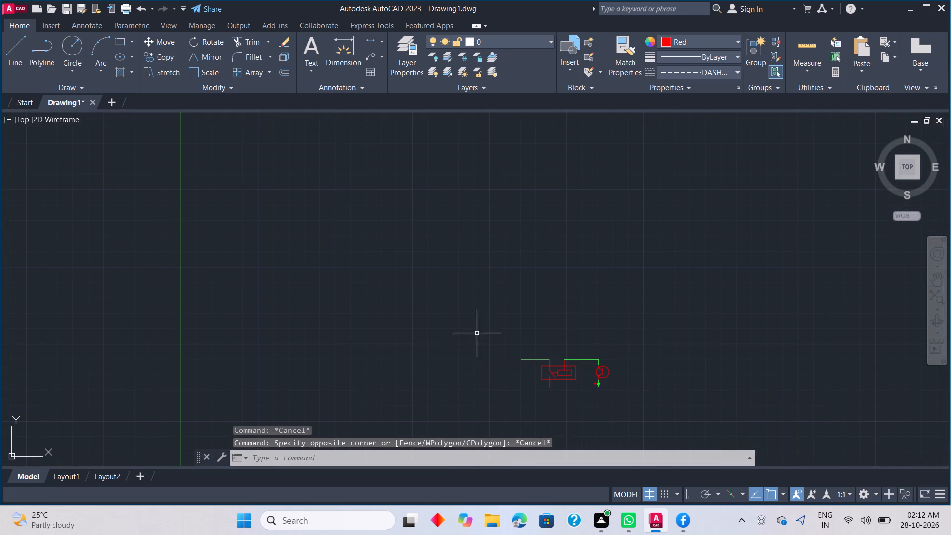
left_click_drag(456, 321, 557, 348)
Scale the whole schematic down by a factor a little over 0.8 about the lower end of the green line below the dot.
middle_click_drag(601, 367, 587, 285)
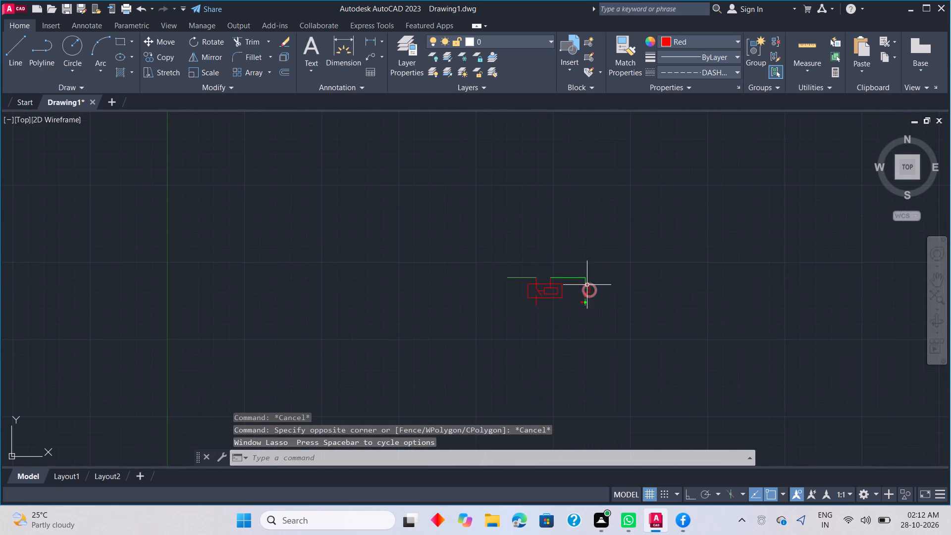
left_click_drag(480, 262, 560, 268)
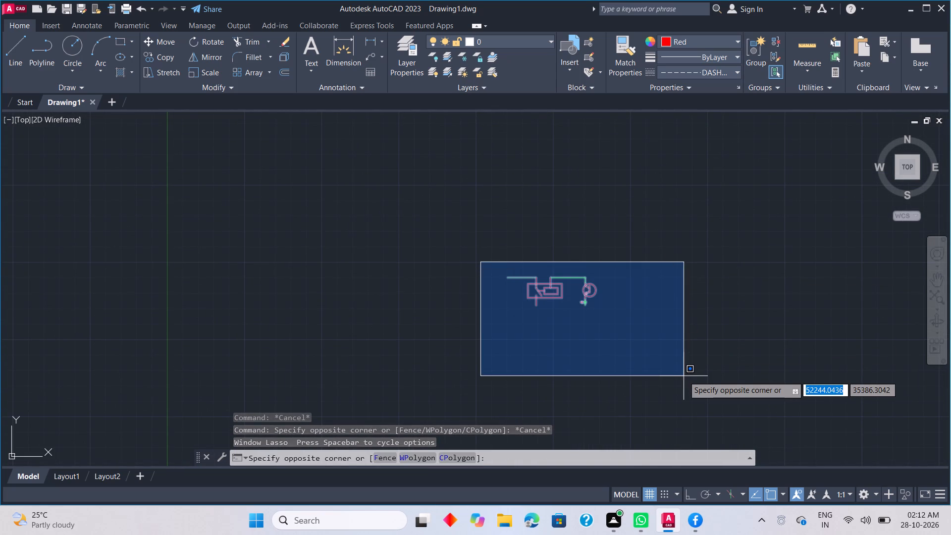
left_click(668, 379)
right_click(682, 349)
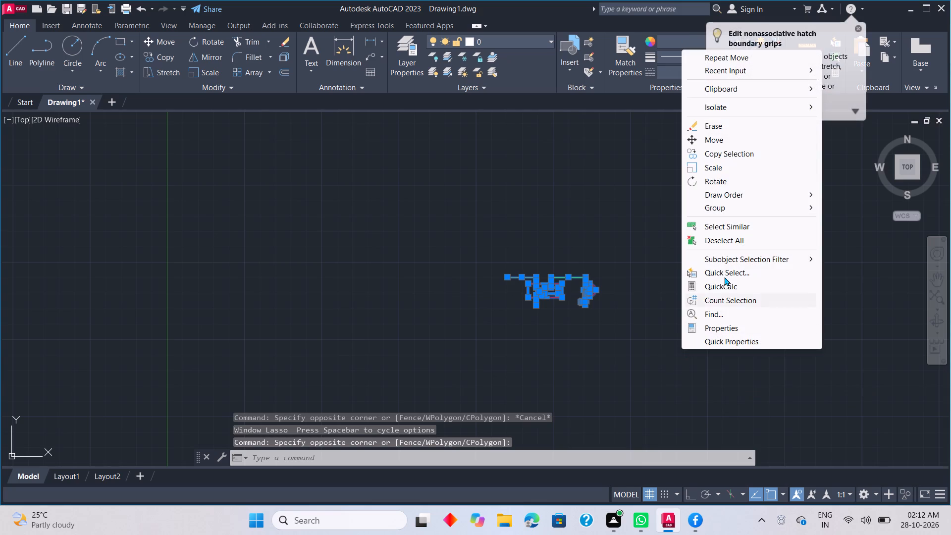
left_click(723, 163)
left_click(584, 308)
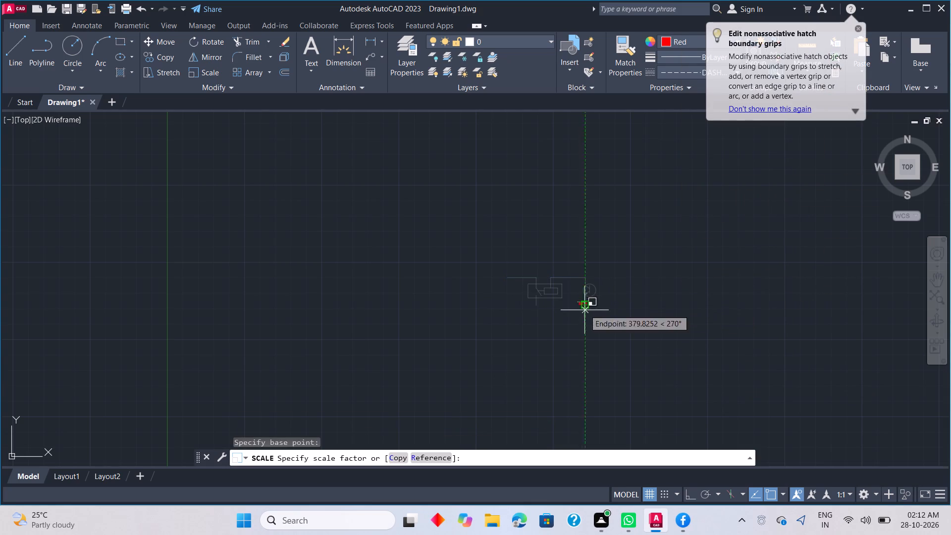
left_click(606, 337)
Draw a short red line straight down from the lower end of the transistor's vertical bar, extending it inside the circle.
scroll(600, 306, "up", 3)
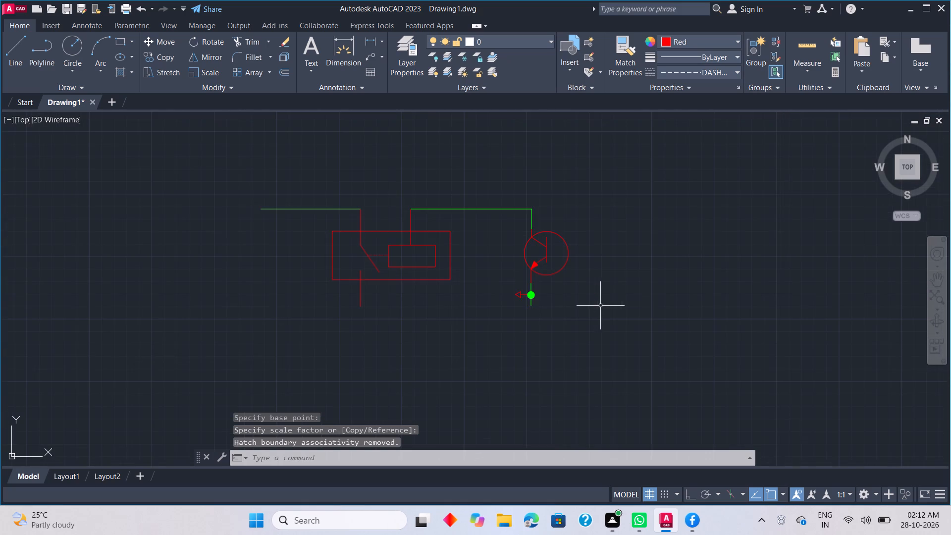
scroll(597, 306, "down", 1)
middle_click_drag(593, 316, 591, 238)
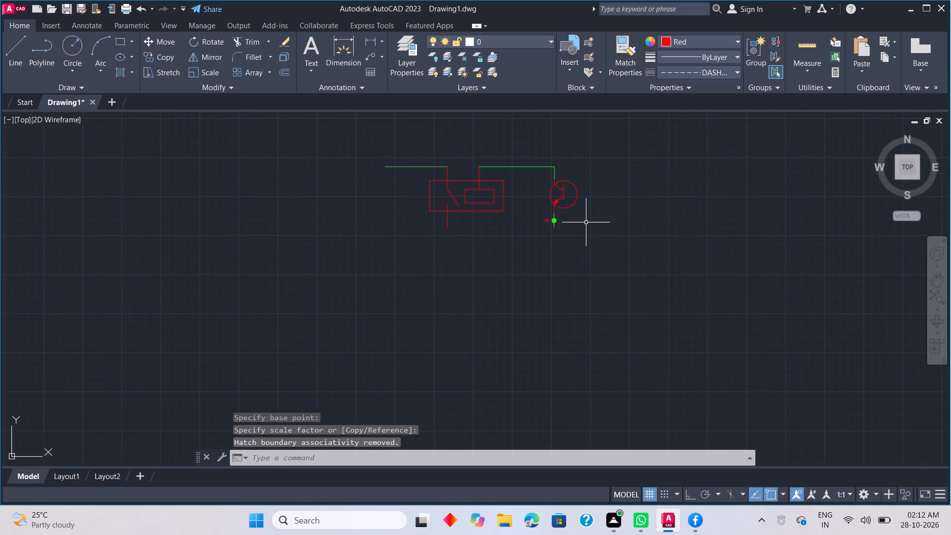
scroll(586, 222, "down", 1)
middle_click_drag(585, 229, 557, 167)
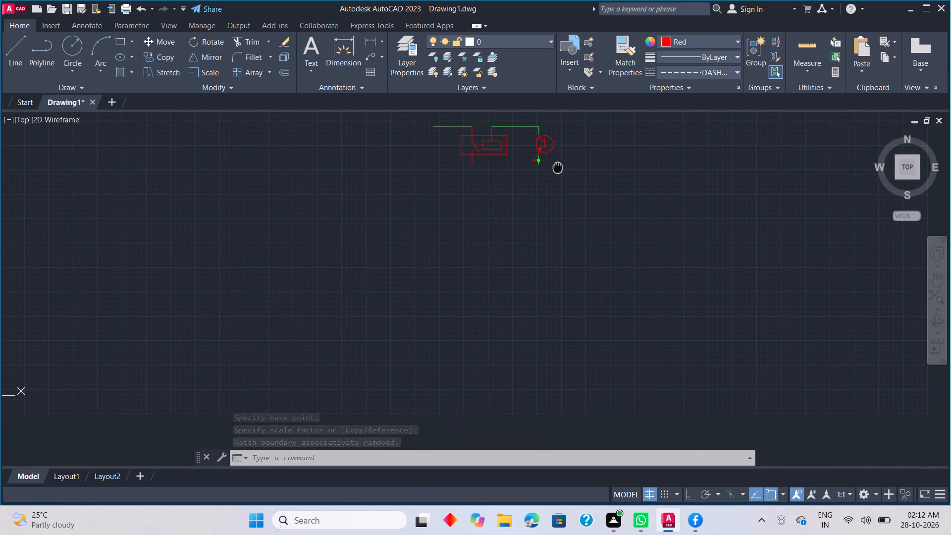
middle_click_drag(557, 167, 557, 166)
scroll(552, 190, "down", 1)
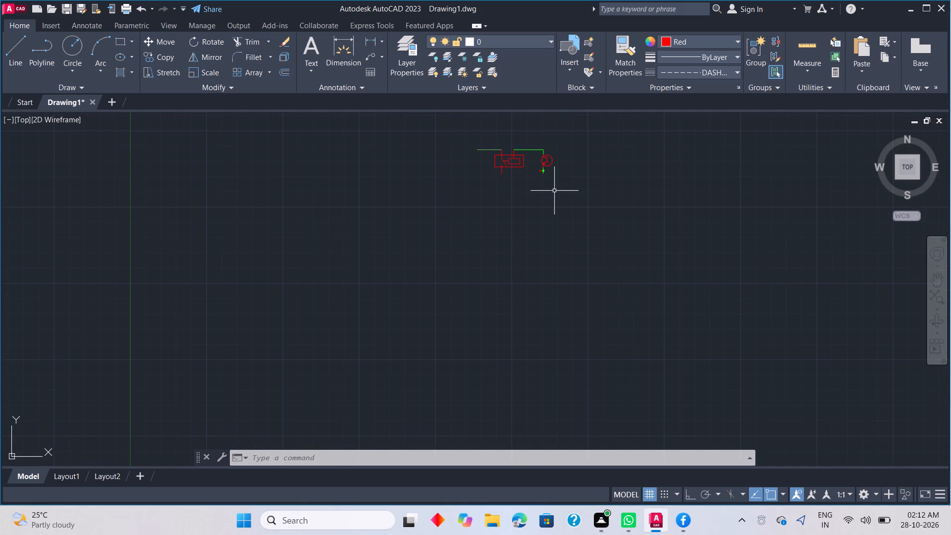
scroll(557, 190, "up", 1)
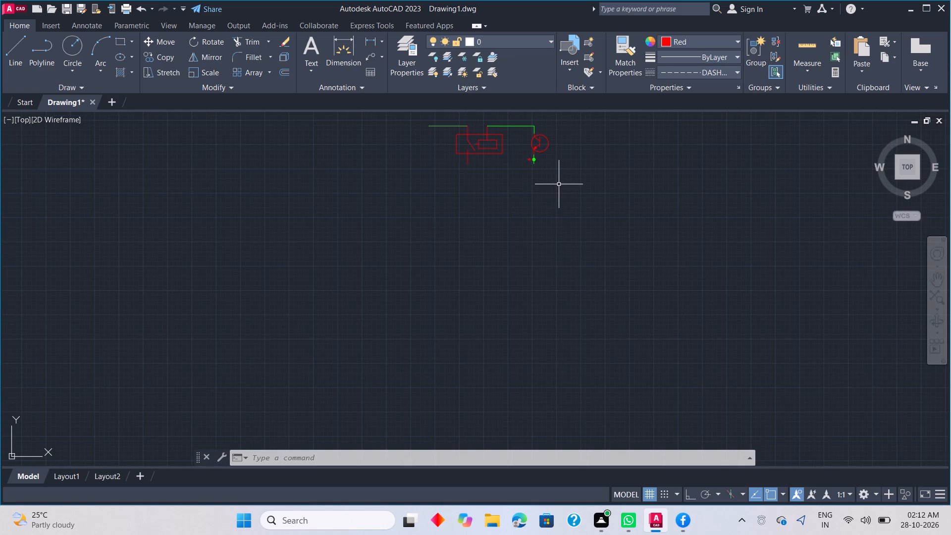
middle_click_drag(558, 169, 589, 258)
scroll(571, 230, "up", 4)
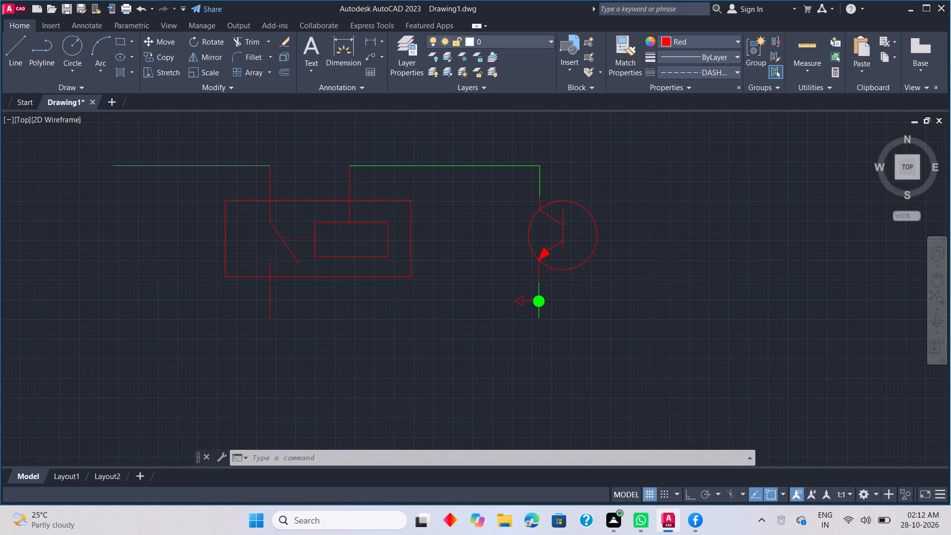
key("l")
key("space")
left_click(556, 258)
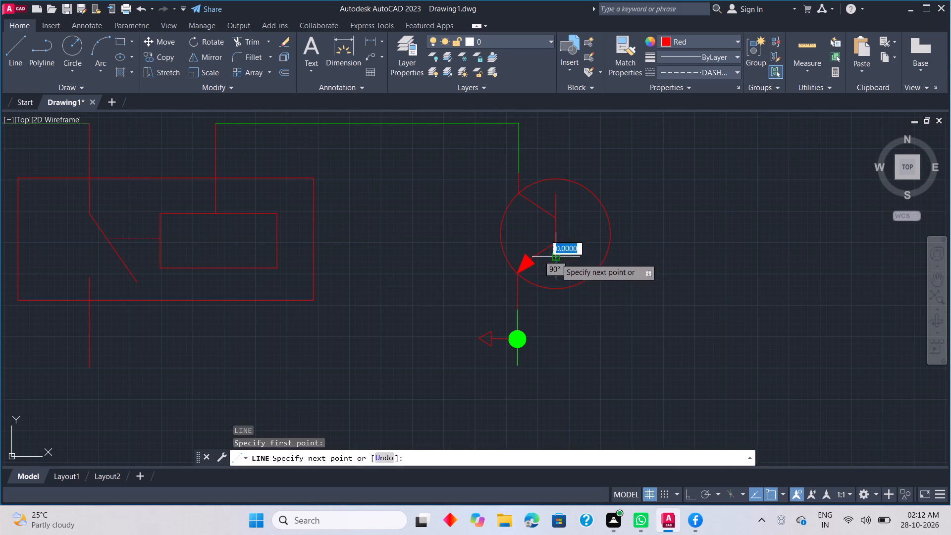
left_click(555, 272)
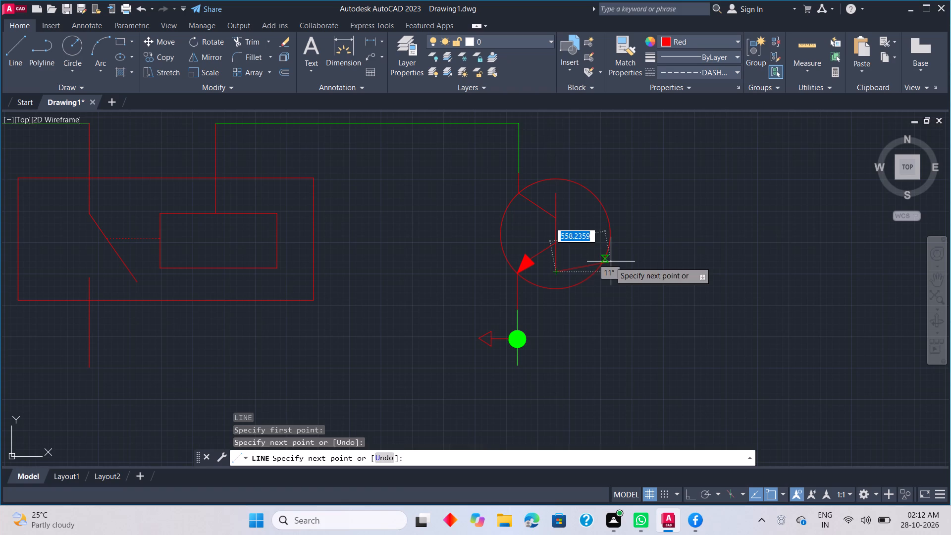
key("Escape")
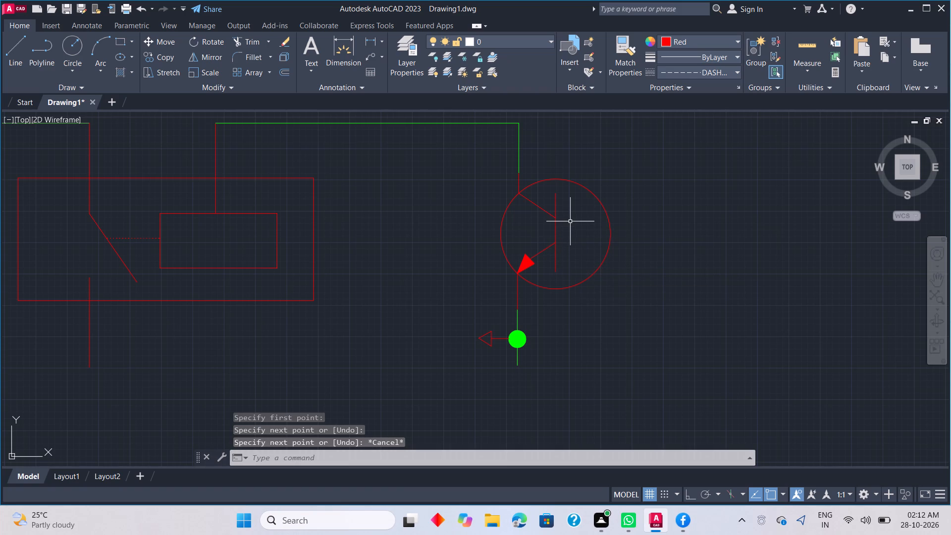
Draw a red line down from the green line's lower end, a little under 800 units, ending in a 200-unit segment to the left.
scroll(571, 220, "down", 3)
middle_click_drag(606, 302, 600, 232)
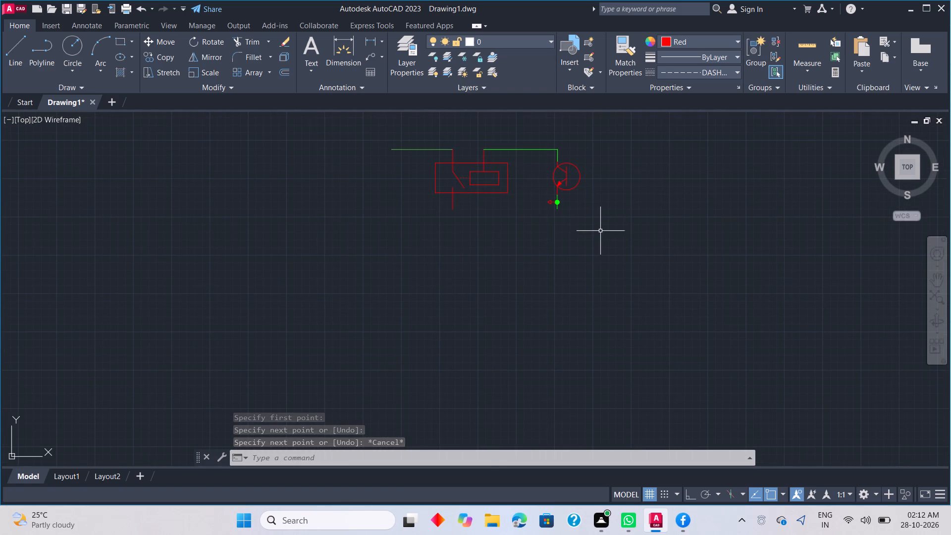
scroll(558, 212, "up", 1)
type("l")
key("space")
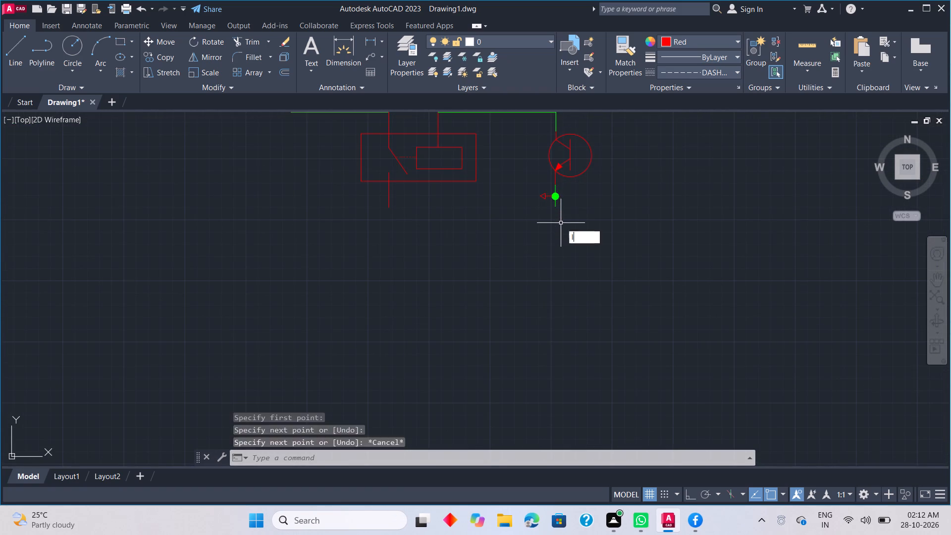
left_click(558, 210)
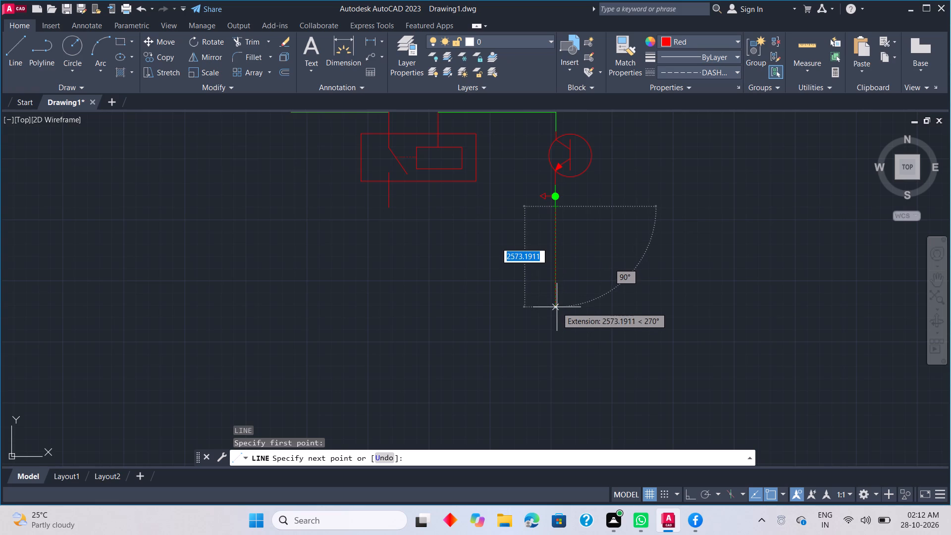
left_click(561, 235)
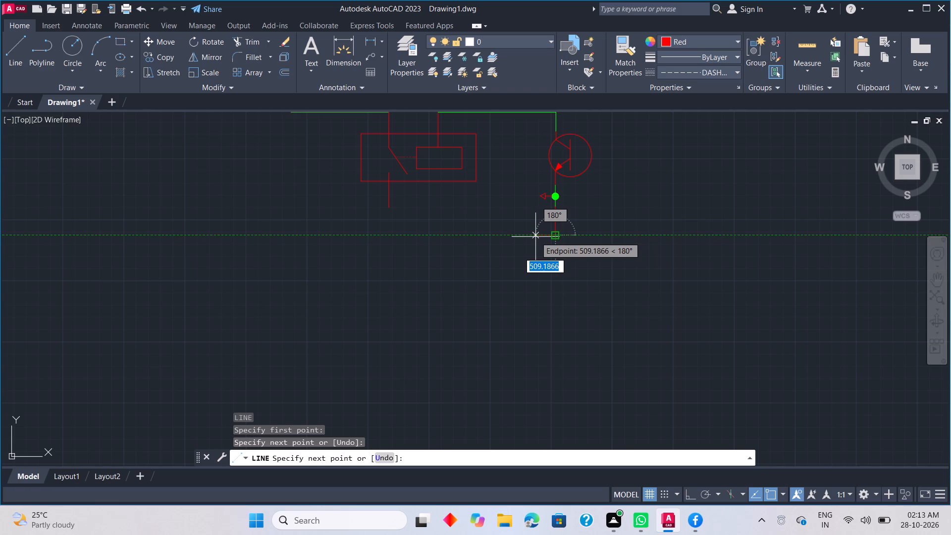
type("200")
key("Return")
key("Escape")
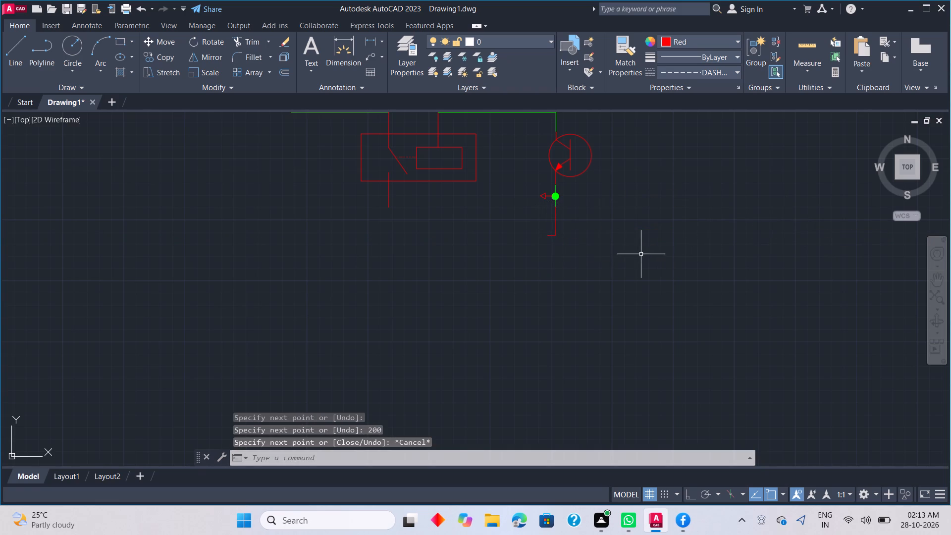
Draw a 200-unit red line to the right from the vertical line's lower end, completing the inverted-T foot.
scroll(540, 232, "up", 4)
scroll(595, 263, "up", 2)
key("space")
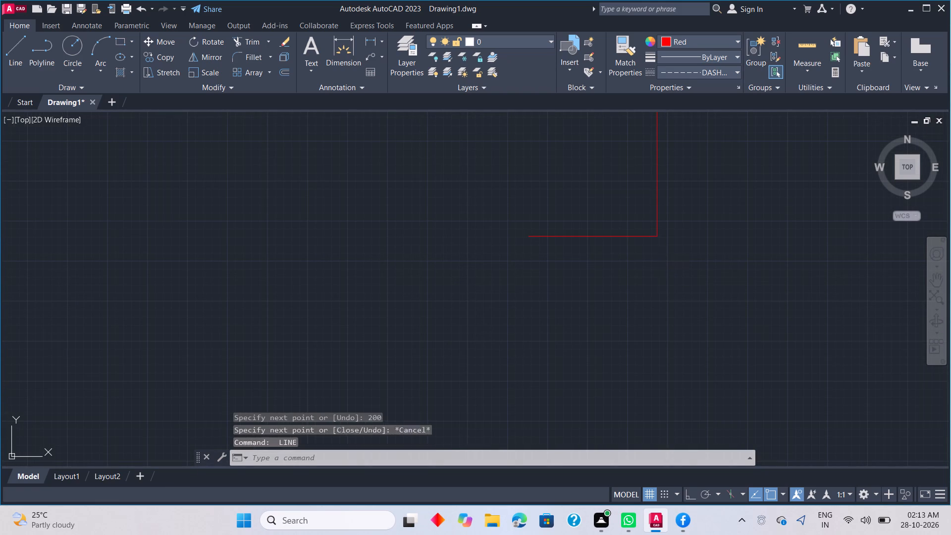
left_click_drag(660, 236, 681, 236)
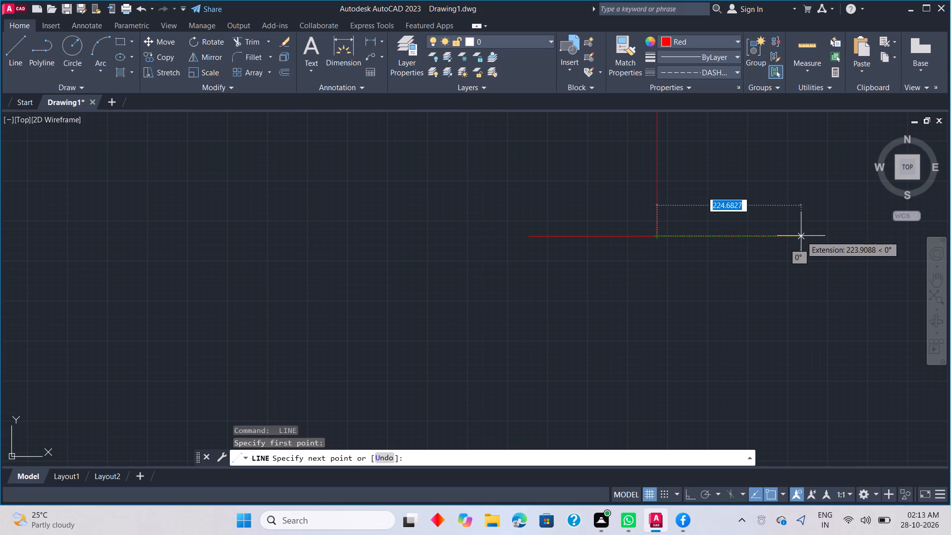
type("200")
key("Return")
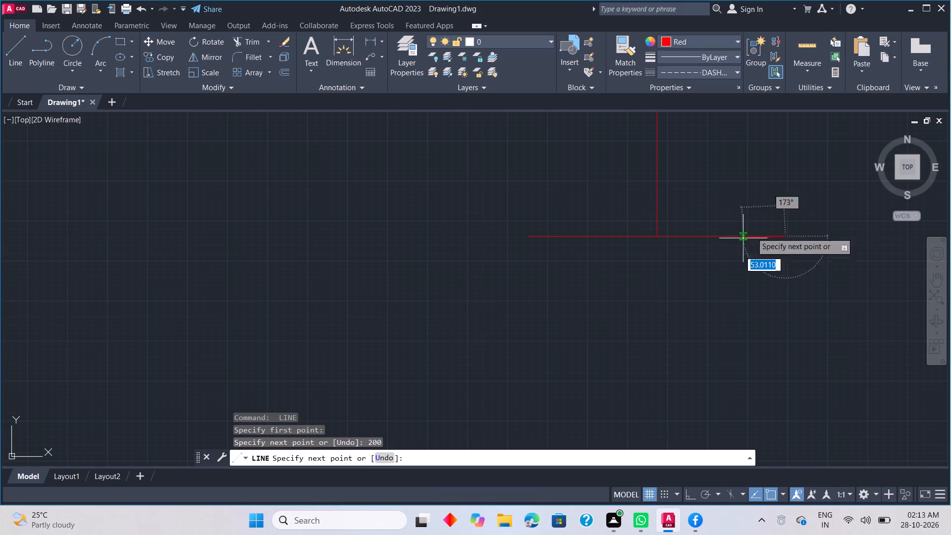
key("Escape")
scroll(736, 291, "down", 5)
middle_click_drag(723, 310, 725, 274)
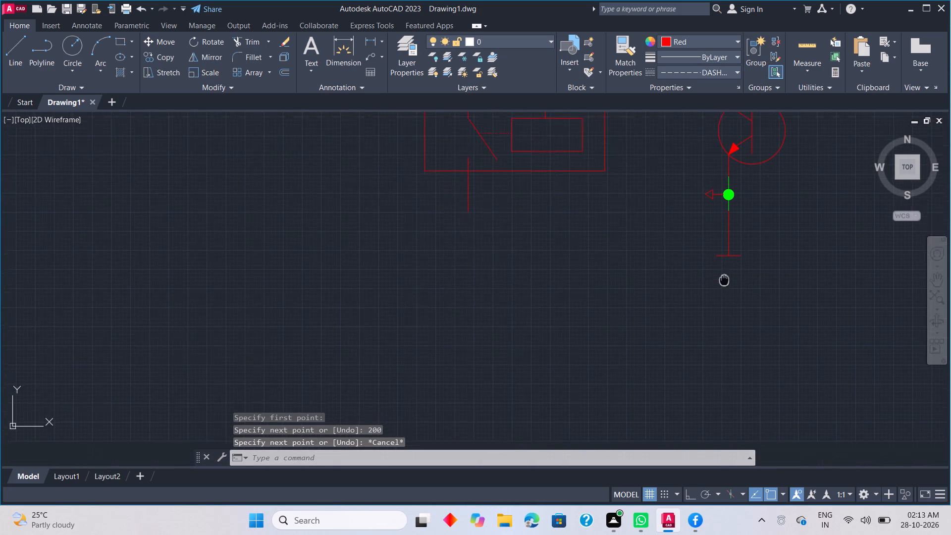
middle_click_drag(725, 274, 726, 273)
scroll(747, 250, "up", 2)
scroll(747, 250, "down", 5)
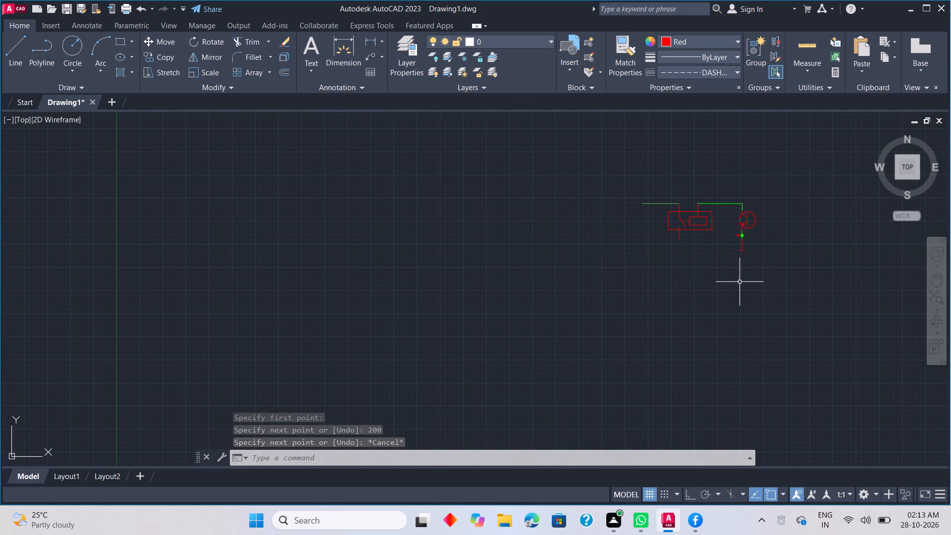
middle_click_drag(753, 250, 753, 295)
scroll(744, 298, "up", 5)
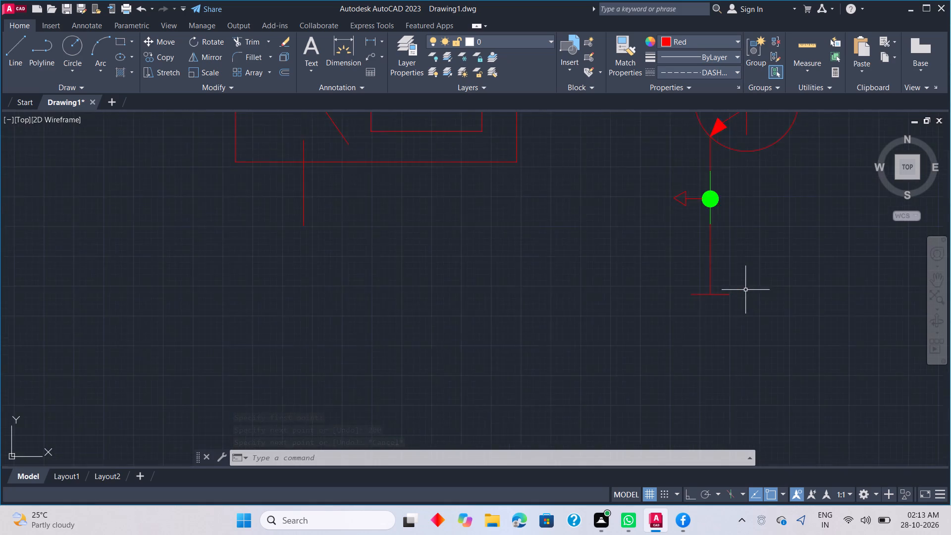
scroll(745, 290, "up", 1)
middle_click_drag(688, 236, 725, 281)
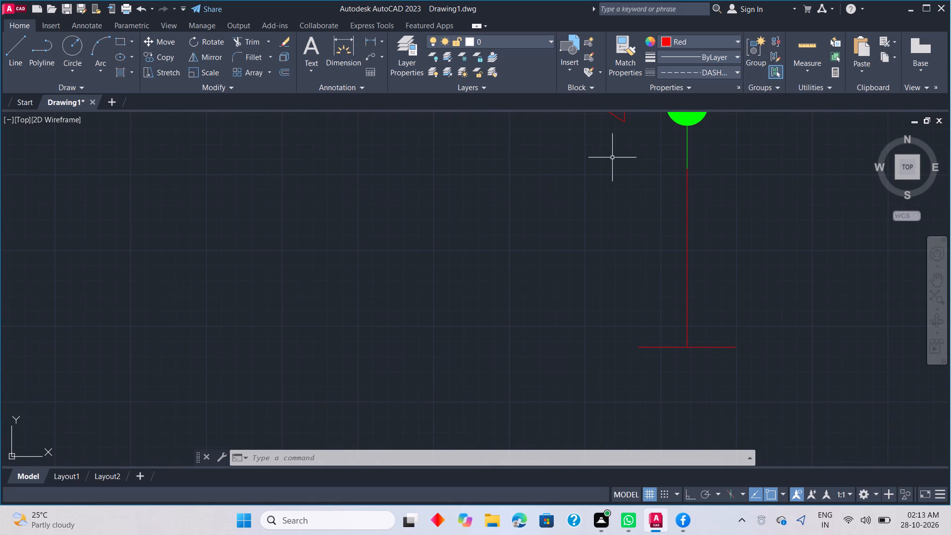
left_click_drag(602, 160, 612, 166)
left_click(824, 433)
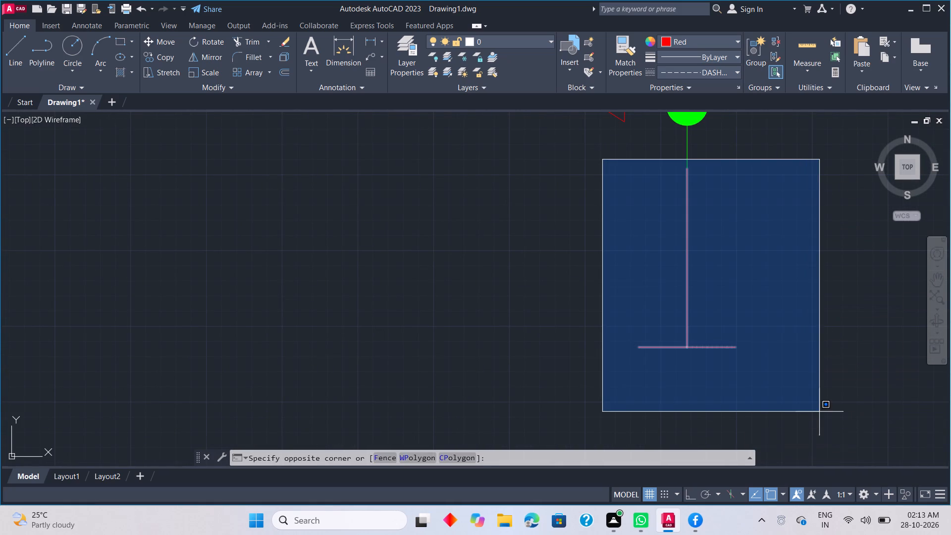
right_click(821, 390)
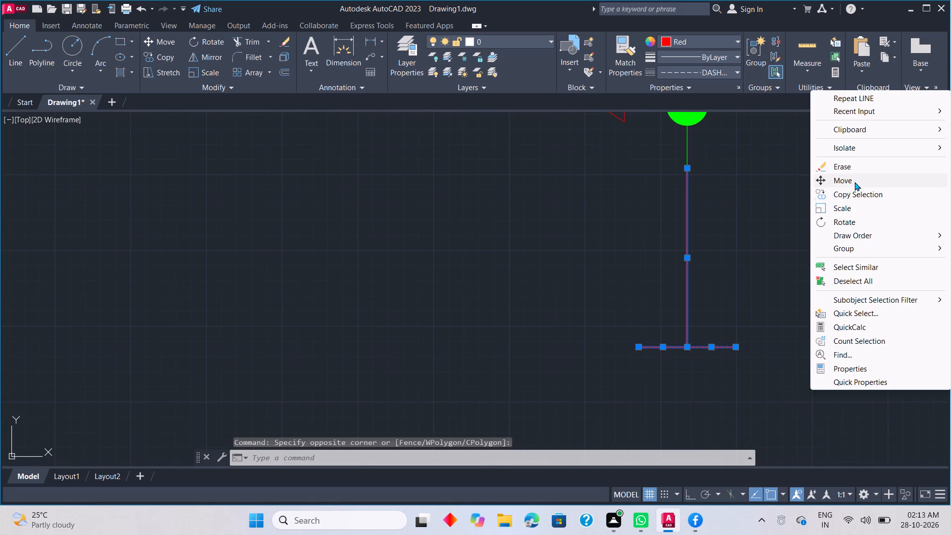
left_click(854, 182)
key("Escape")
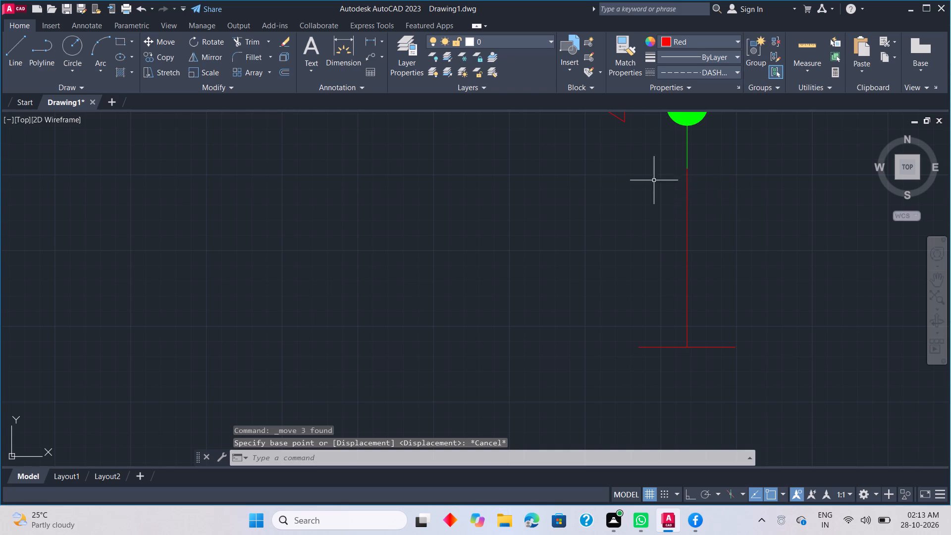
Scale the red inverted-T lines down by a factor of about 0.6, using the foot's right end as base point.
left_click_drag(594, 165, 599, 164)
left_click(815, 392)
right_click(827, 355)
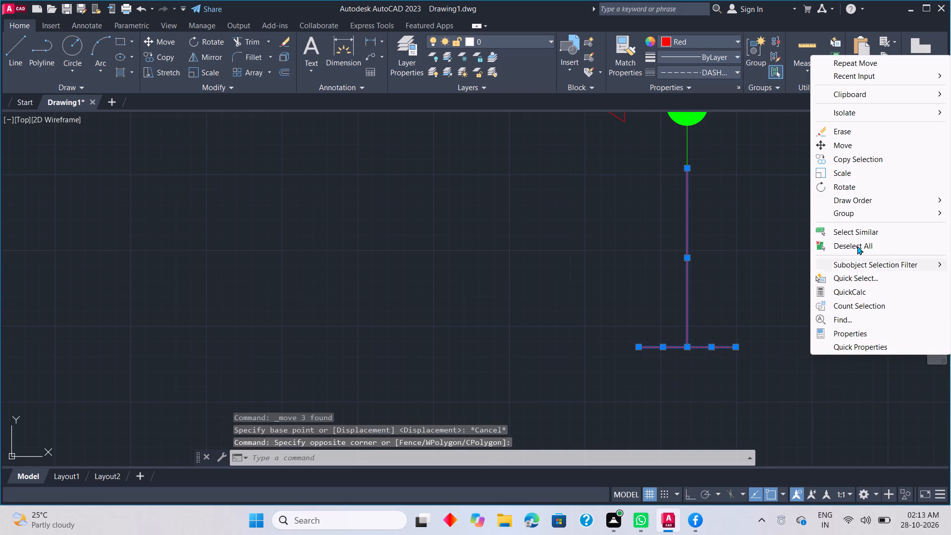
left_click_drag(846, 170, 845, 175)
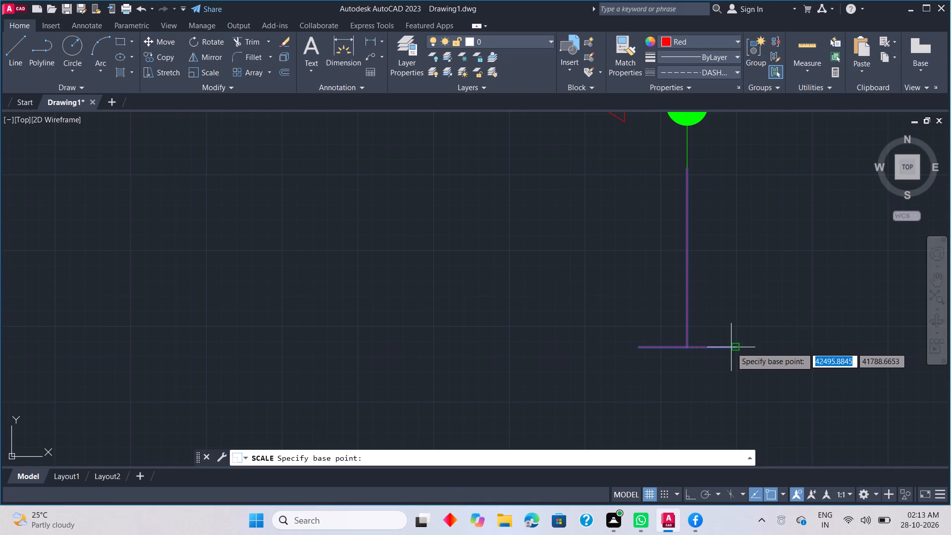
left_click(731, 347)
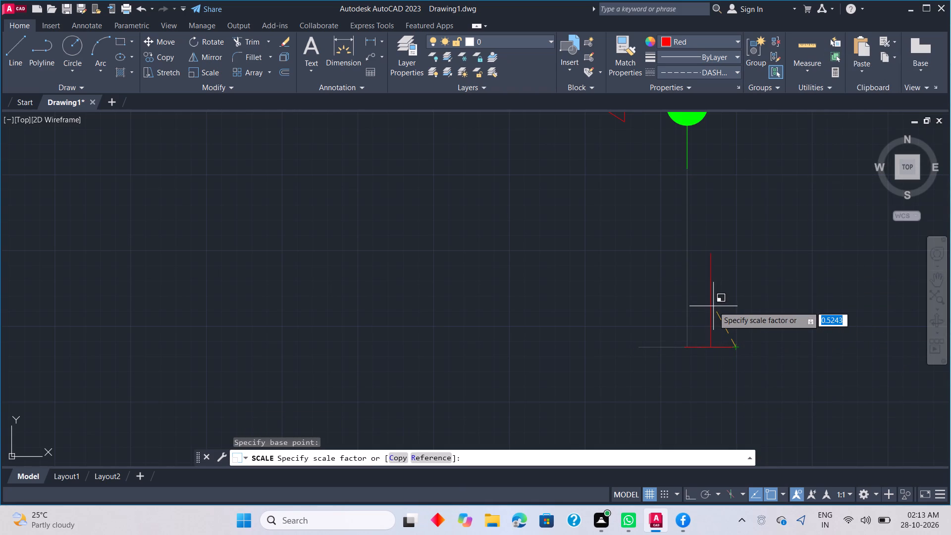
left_click(711, 299)
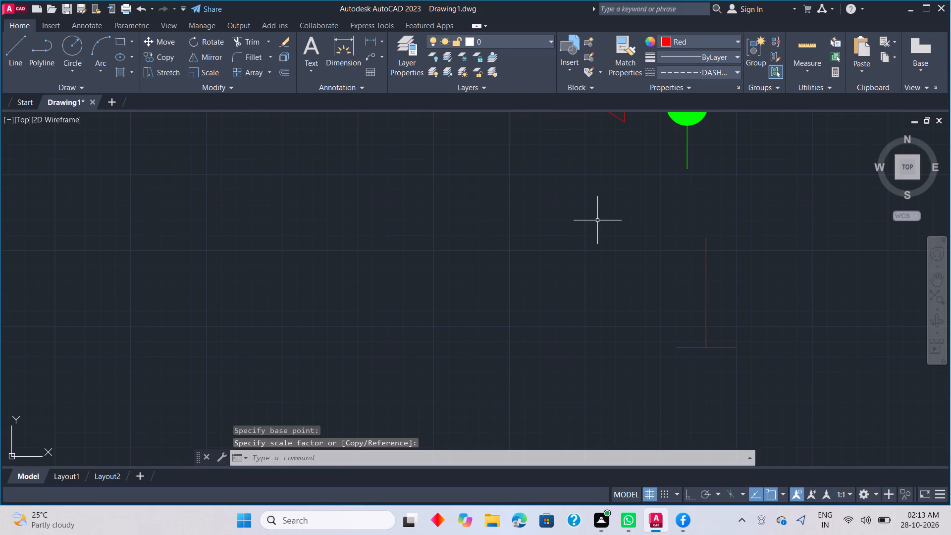
Move the reduced inverted T by its upper end onto the lower end of the green line below the dot.
left_click_drag(604, 218, 685, 221)
left_click(819, 384)
right_click(815, 333)
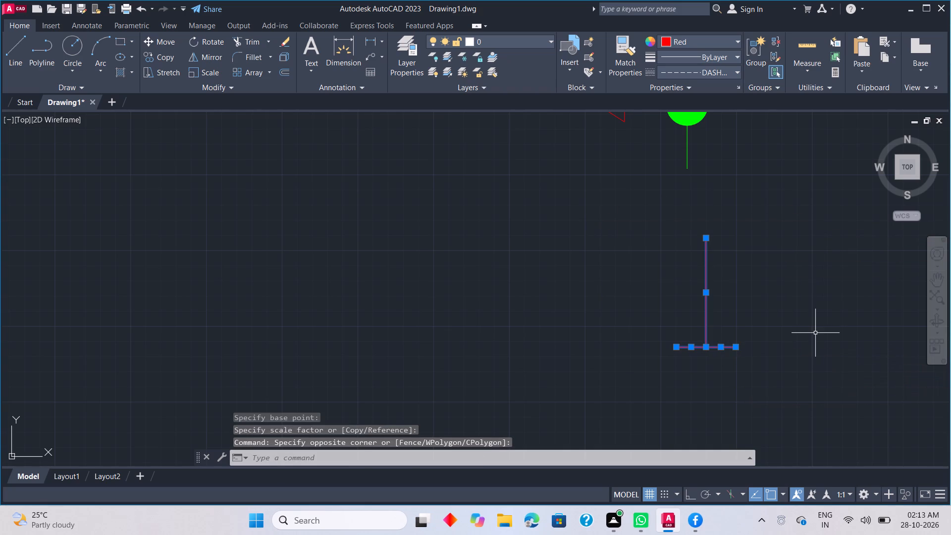
left_click(836, 125)
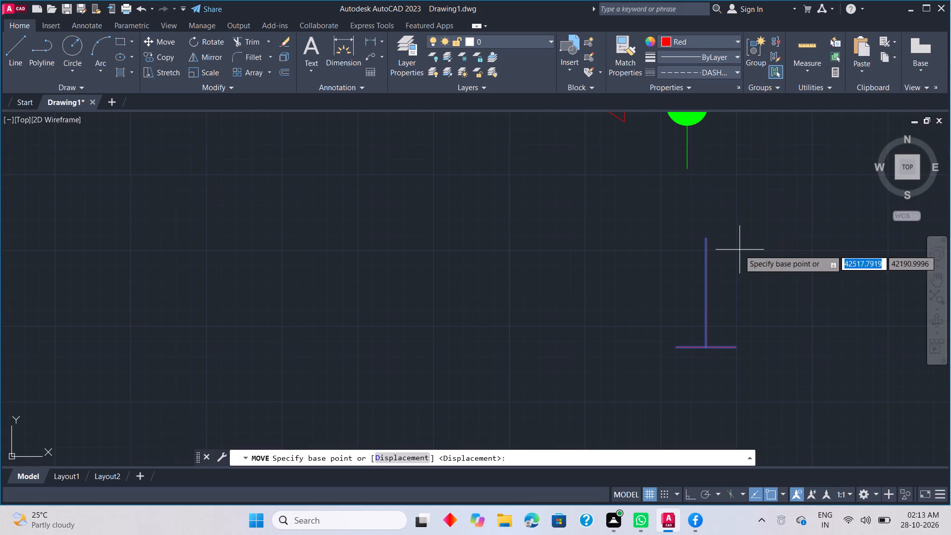
left_click(711, 238)
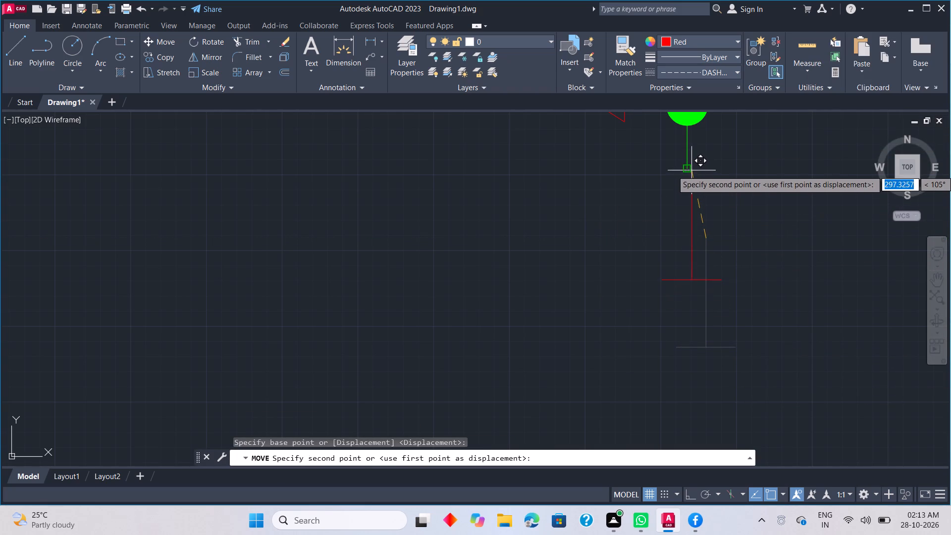
left_click(690, 170)
key("Escape")
Examine the inverted T, green dot and arrow below the transistor, both up close and within the whole schematic.
scroll(755, 290, "down", 4)
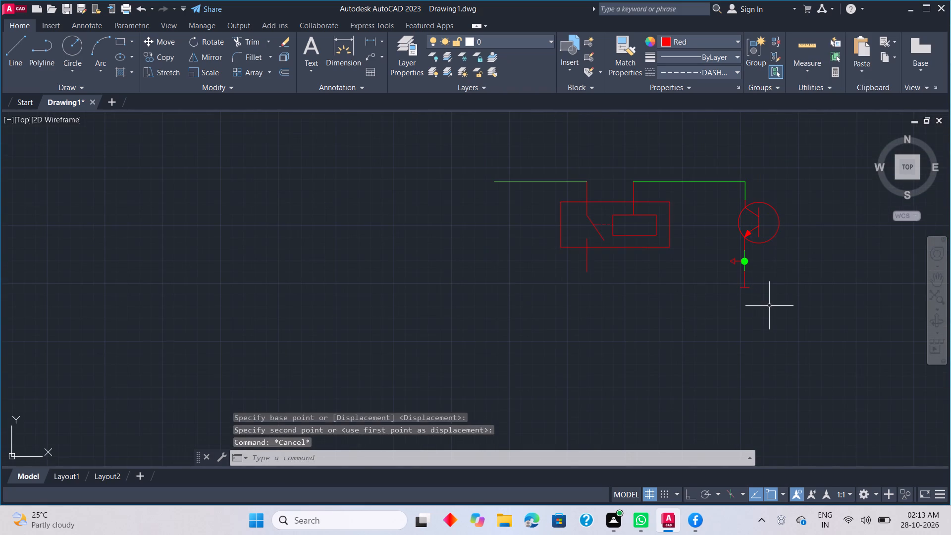
middle_click_drag(770, 306, 761, 264)
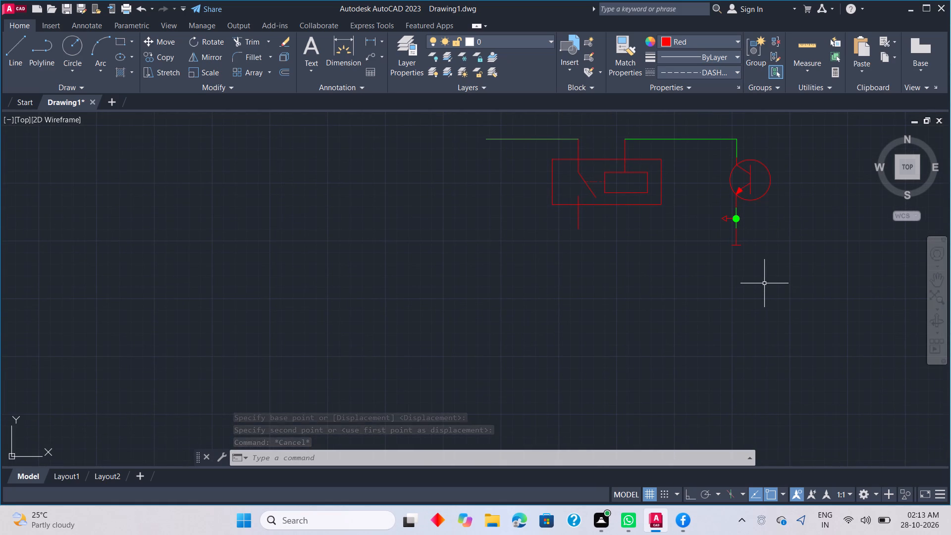
scroll(772, 294, "up", 2)
middle_click_drag(761, 270, 799, 476)
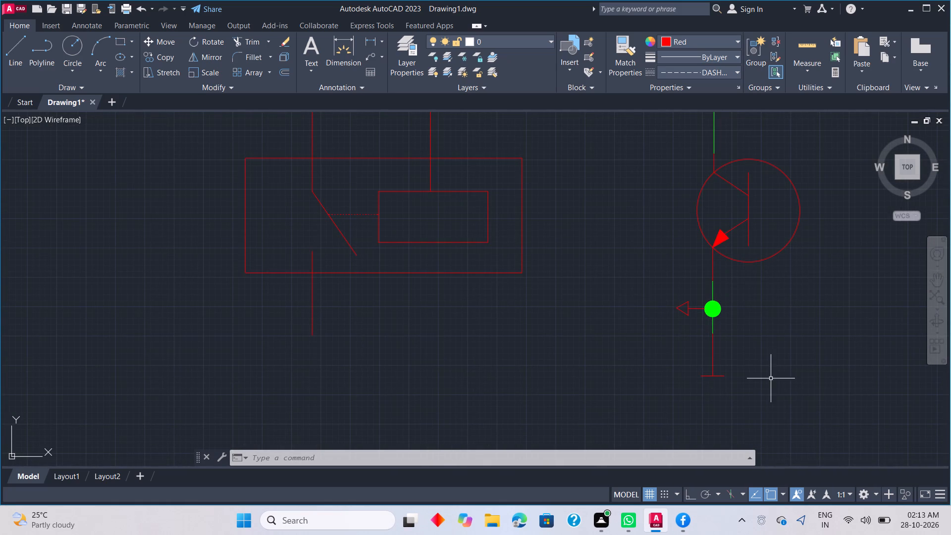
scroll(721, 371, "up", 2)
scroll(721, 361, "down", 1)
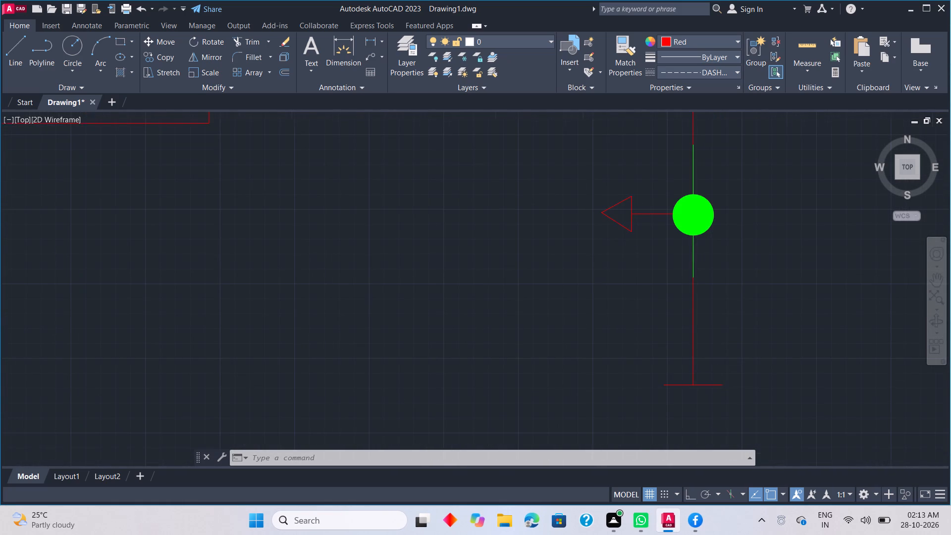
scroll(721, 361, "down", 4)
middle_click_drag(738, 402, 730, 273)
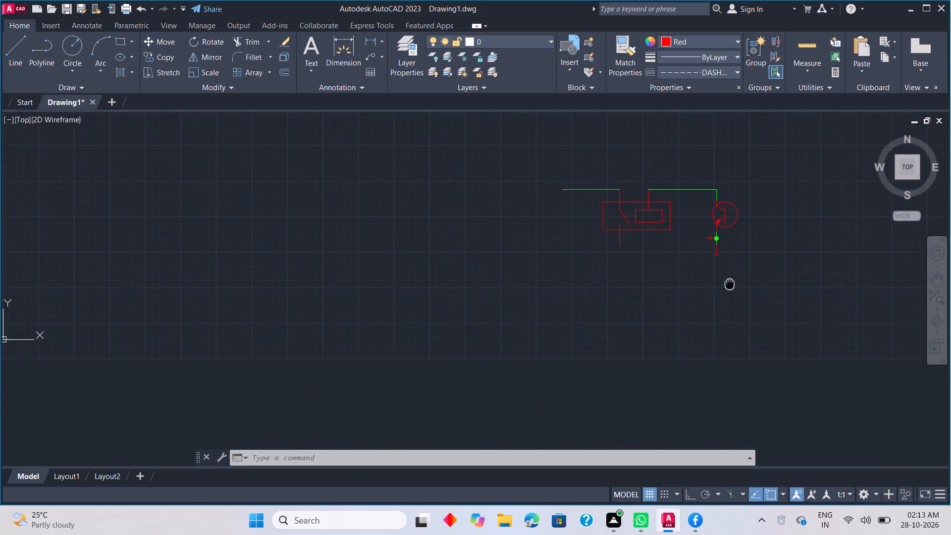
middle_click_drag(730, 273, 727, 233)
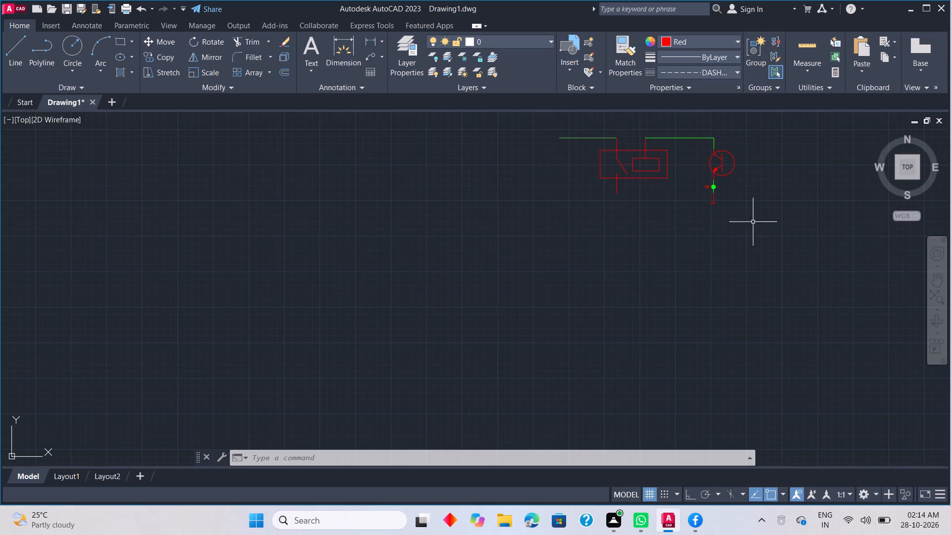
scroll(724, 195, "up", 2)
middle_click_drag(725, 208, 727, 229)
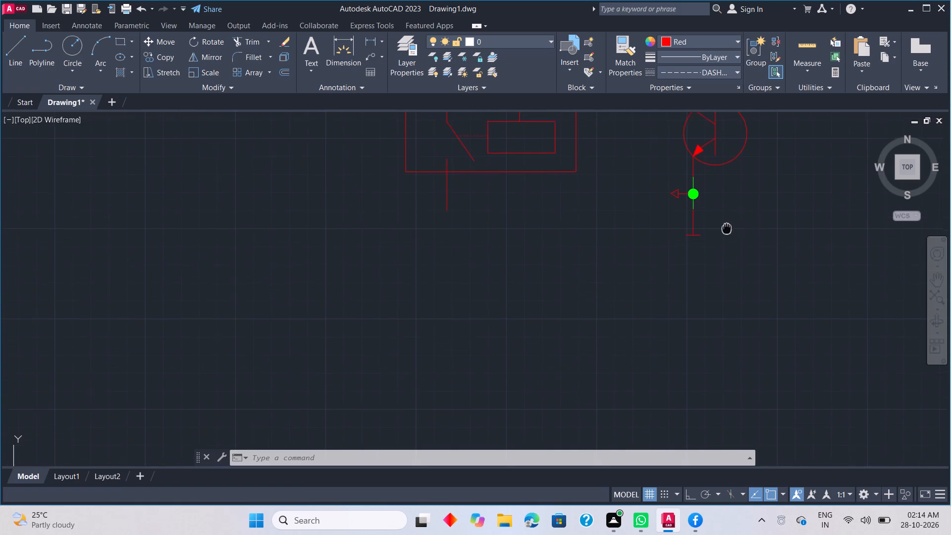
middle_click_drag(727, 229, 727, 232)
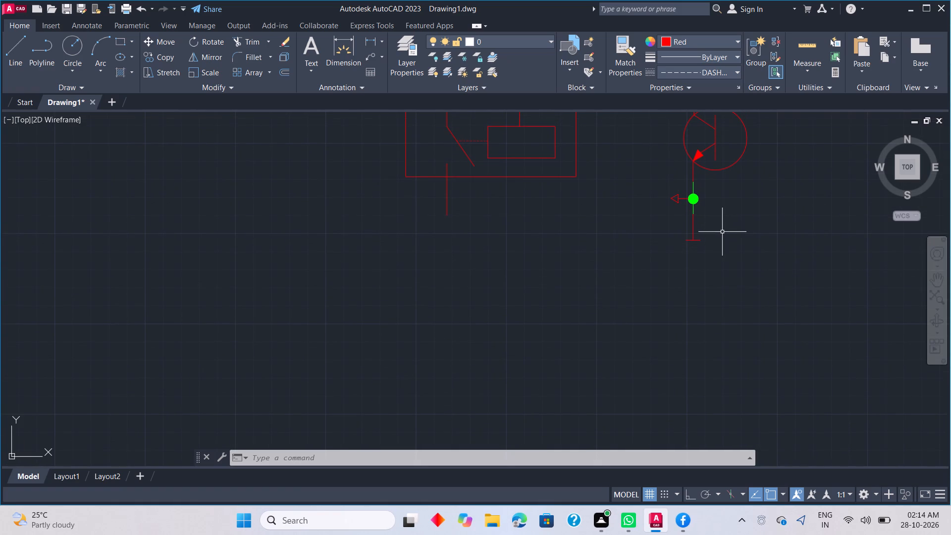
scroll(723, 226, "up", 2)
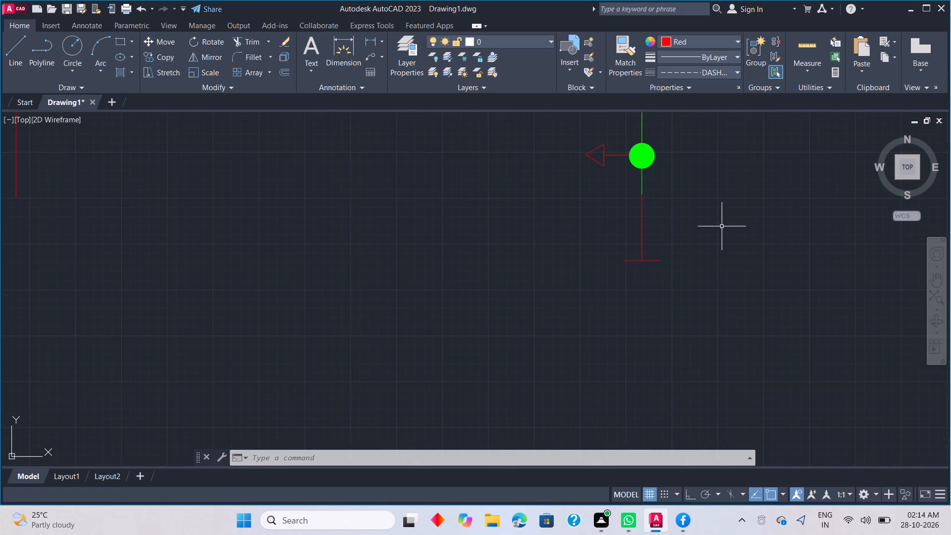
scroll(722, 226, "down", 2)
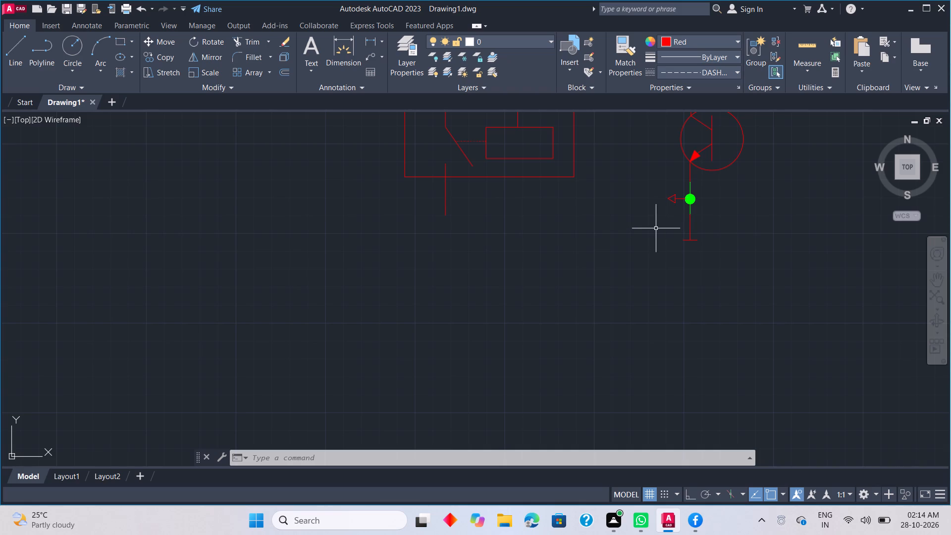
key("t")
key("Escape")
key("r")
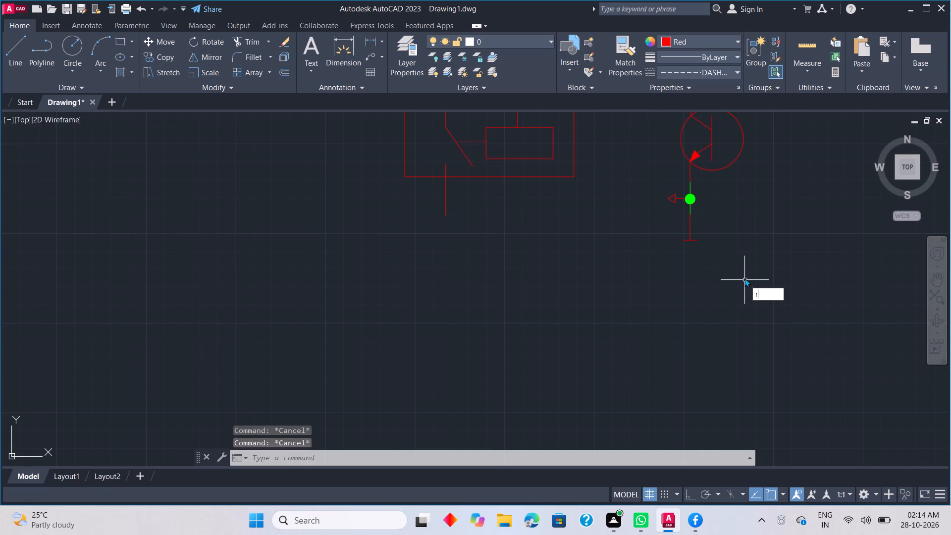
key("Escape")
Draw a 250-unit red line sloping down and to the left from the centre of the inverted T's foot.
key("l")
key("space")
scroll(687, 232, "up", 4)
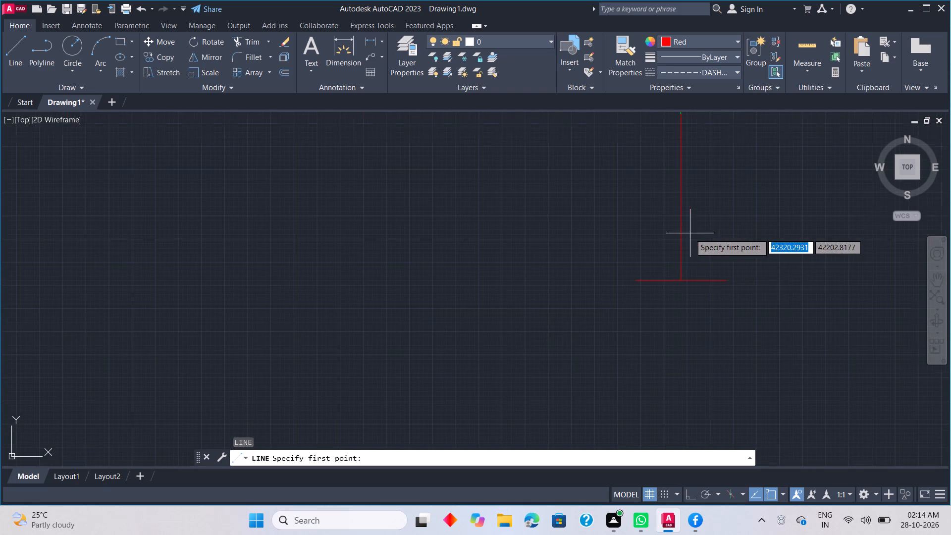
middle_click_drag(679, 276, 703, 187)
left_click(705, 192)
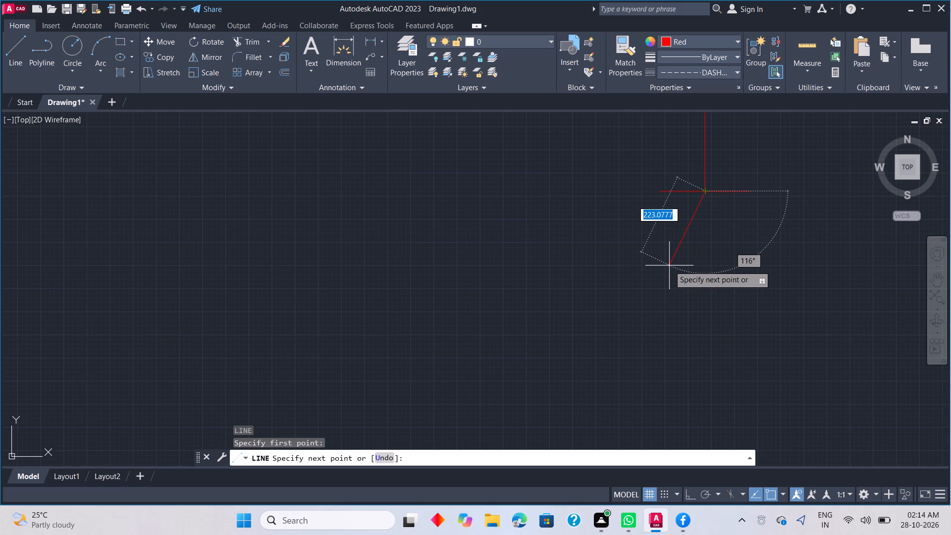
type("250")
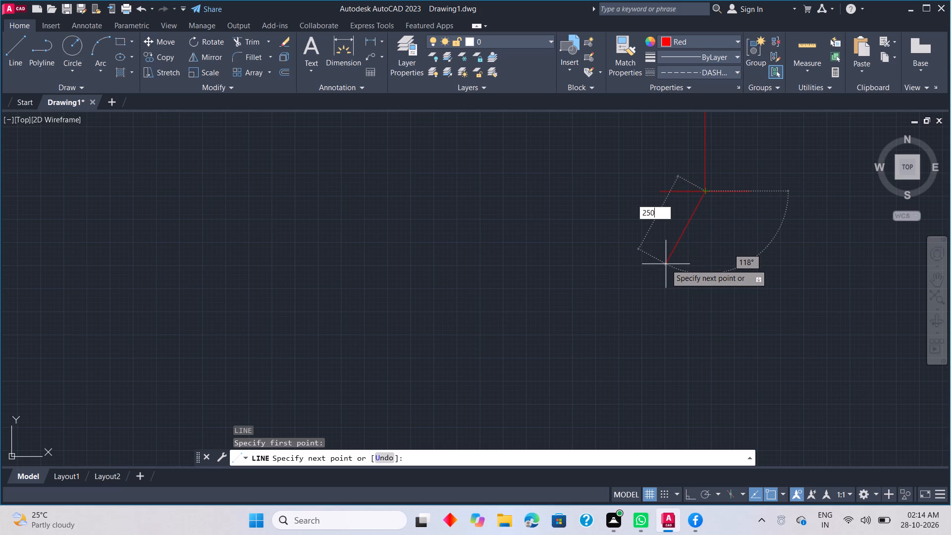
key("Return")
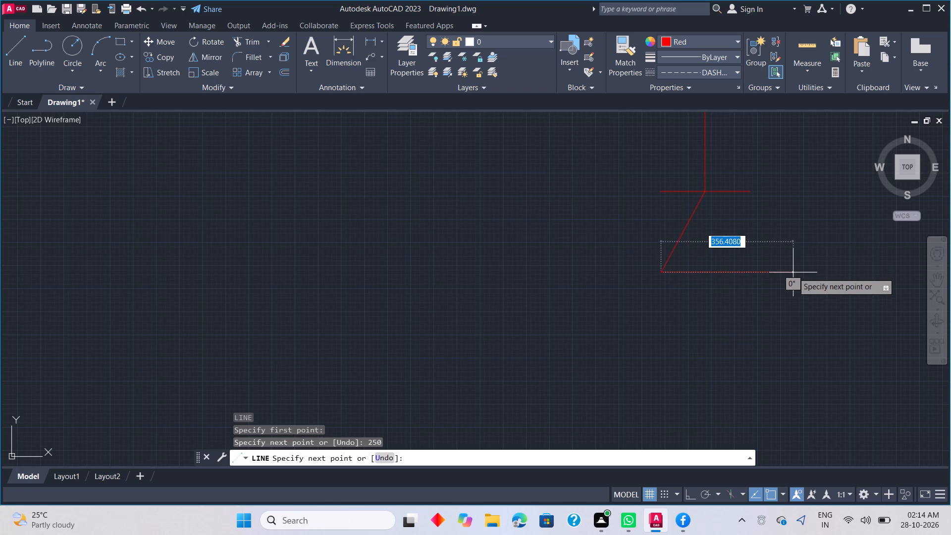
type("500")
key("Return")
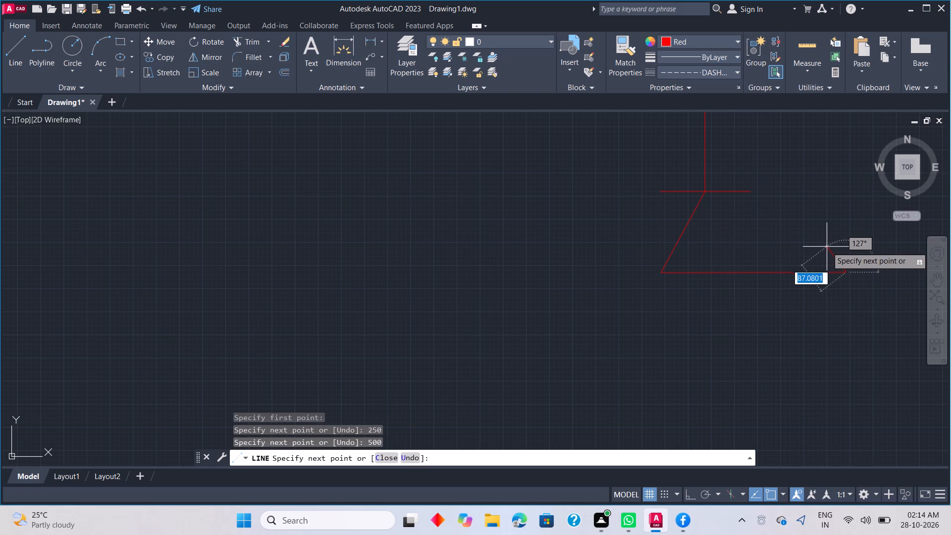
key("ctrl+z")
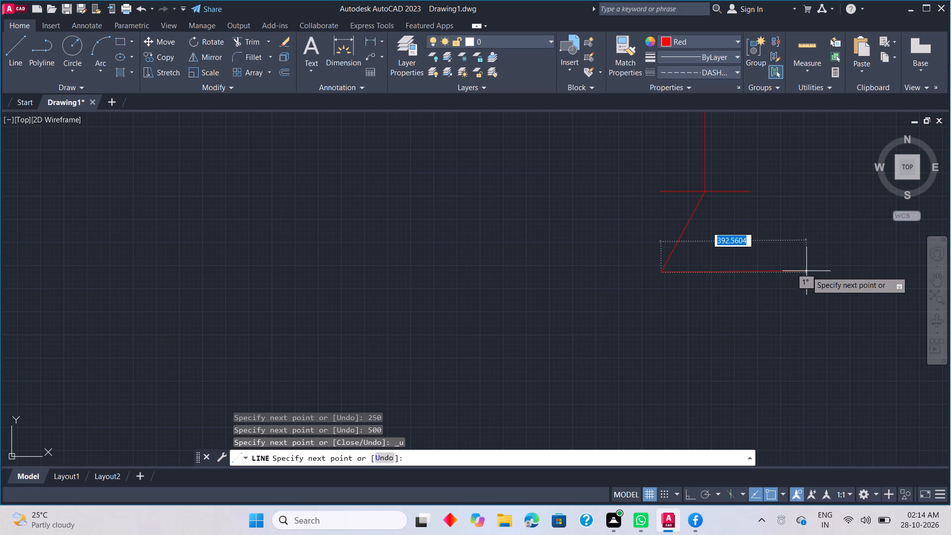
Draw a 250-unit base line to the right and close the red triangle at the centre of the inverted T's foot.
type("250")
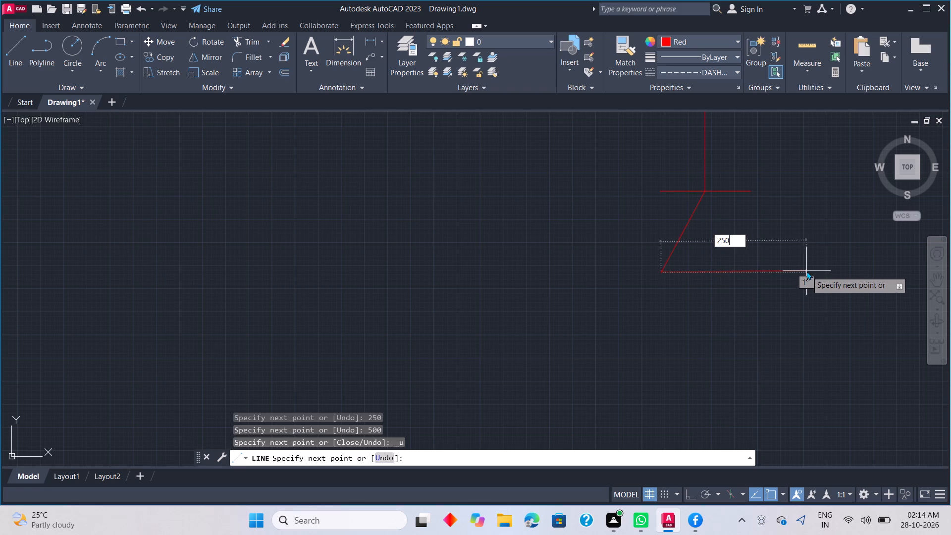
key("Return")
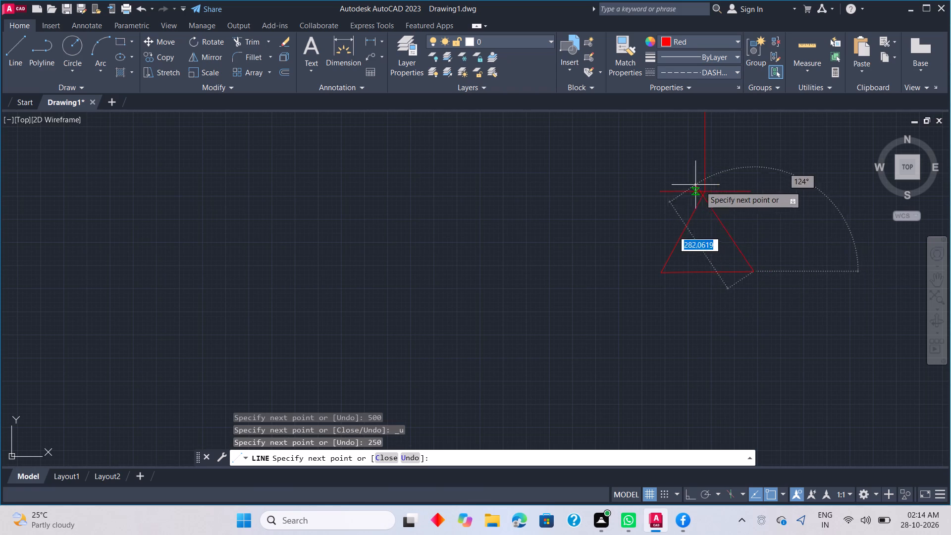
left_click(708, 195)
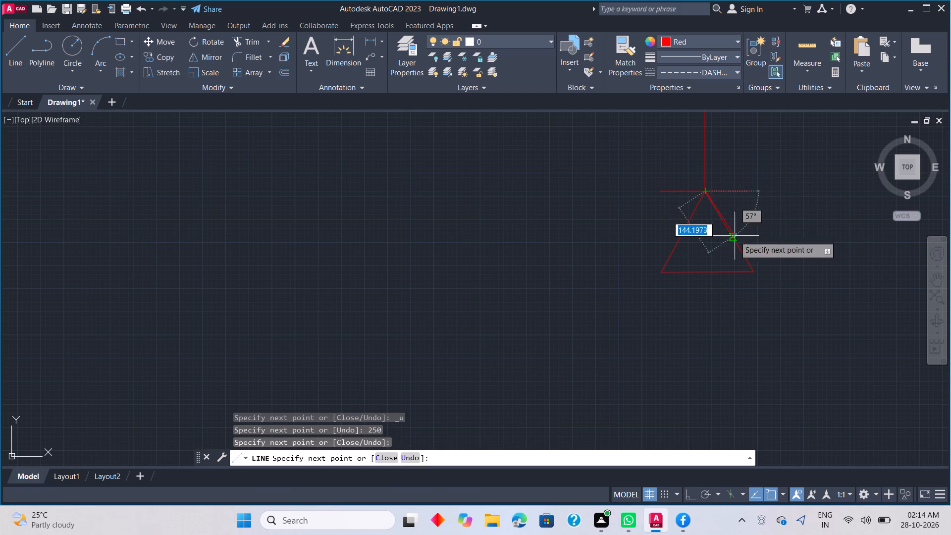
key("Escape")
Examine the triangle beneath the inverted T, both within the whole schematic and up close.
scroll(732, 241, "down", 5)
middle_click_drag(735, 269, 730, 240)
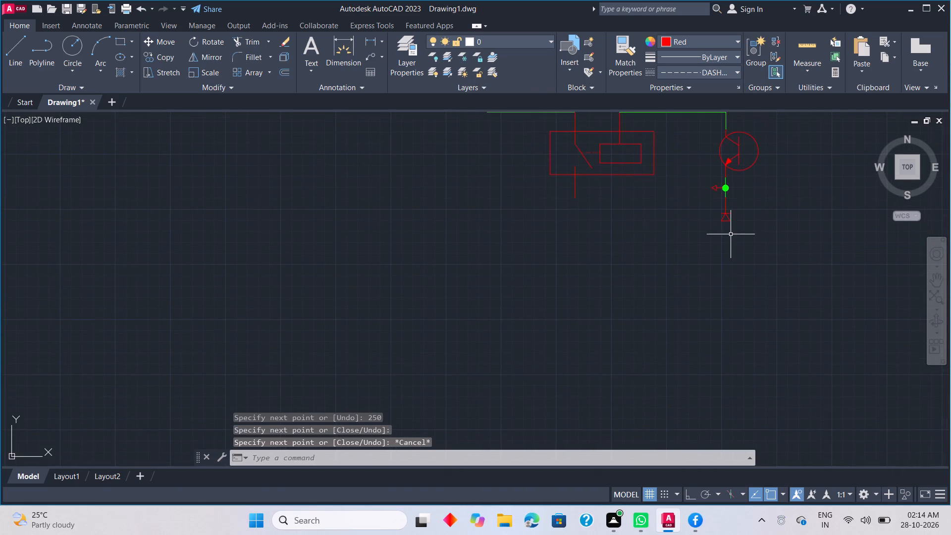
scroll(731, 234, "up", 2)
scroll(732, 216, "down", 5)
scroll(733, 230, "up", 2)
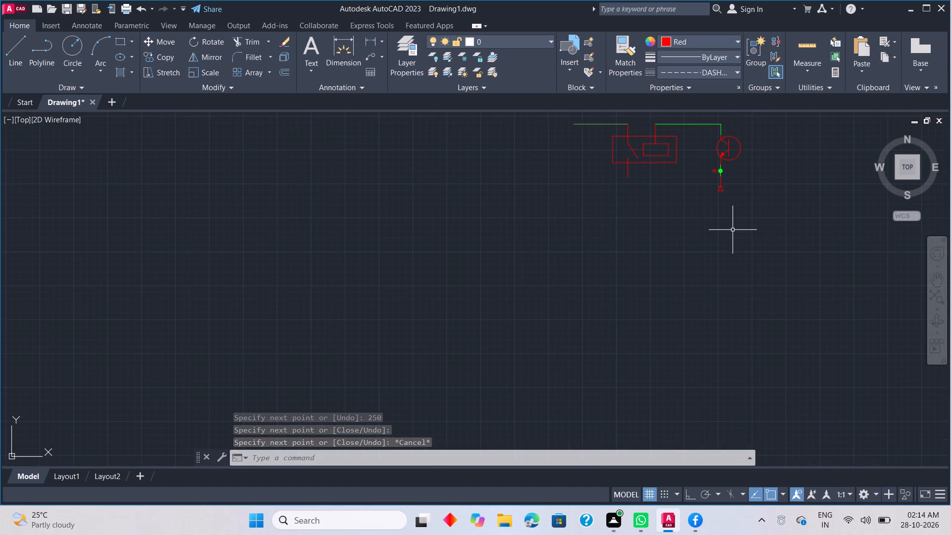
middle_click_drag(733, 228, 735, 238)
scroll(735, 230, "up", 3)
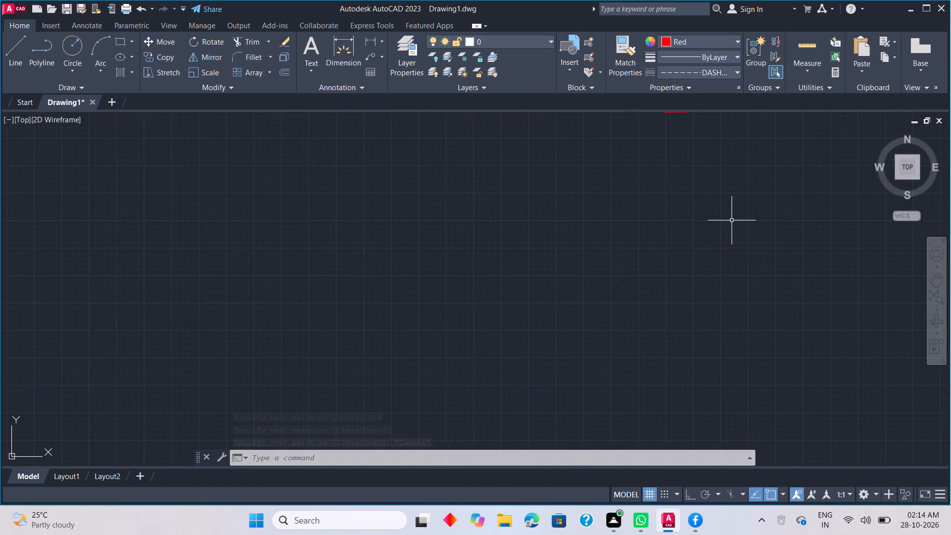
scroll(732, 220, "down", 2)
middle_click_drag(732, 236, 734, 282)
scroll(720, 214, "up", 2)
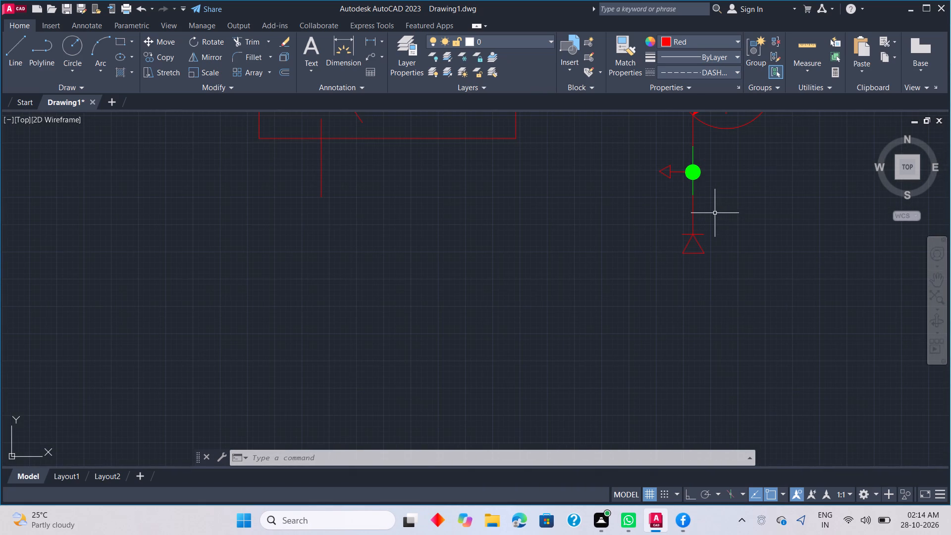
Shorten the inverted T's vertical red line to about 275 units by raising its lower end away from the foot.
scroll(691, 210, "up", 3)
middle_click_drag(694, 209, 699, 221)
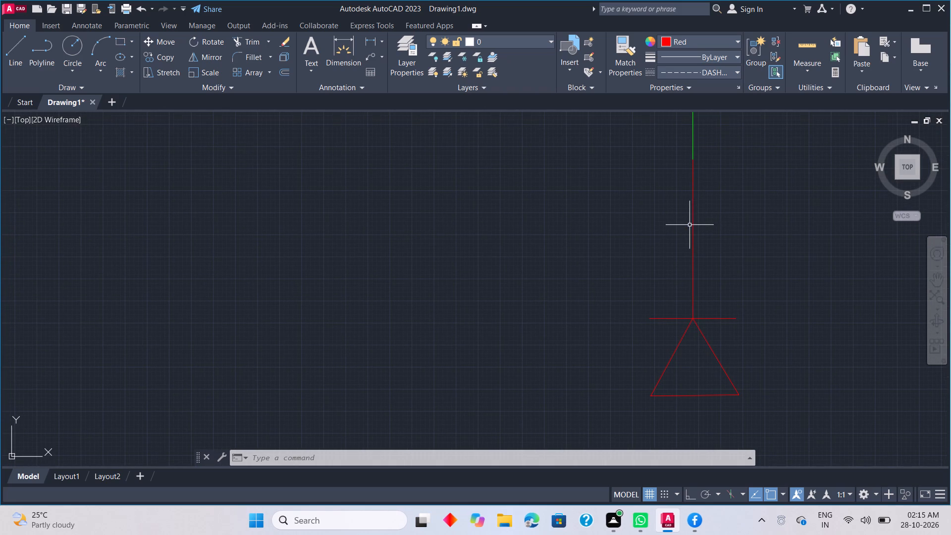
left_click(692, 223)
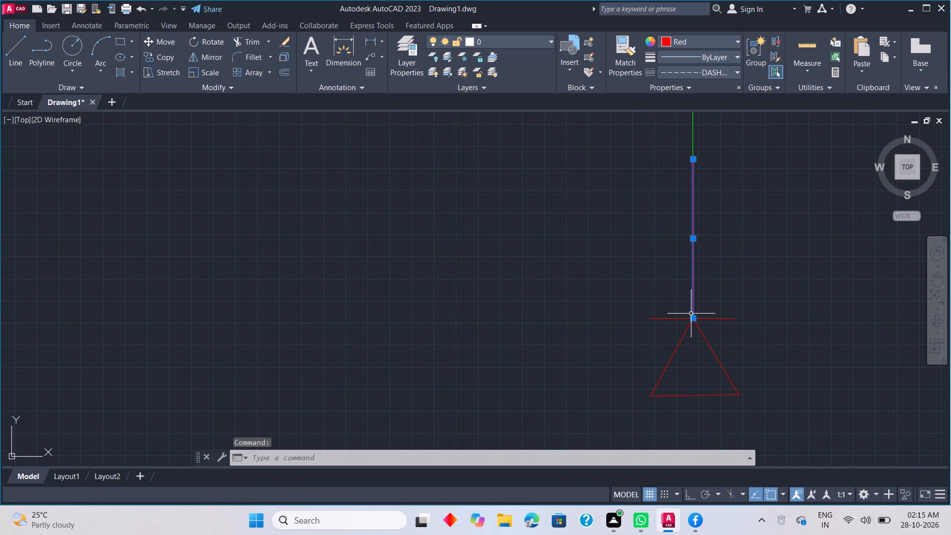
left_click(693, 318)
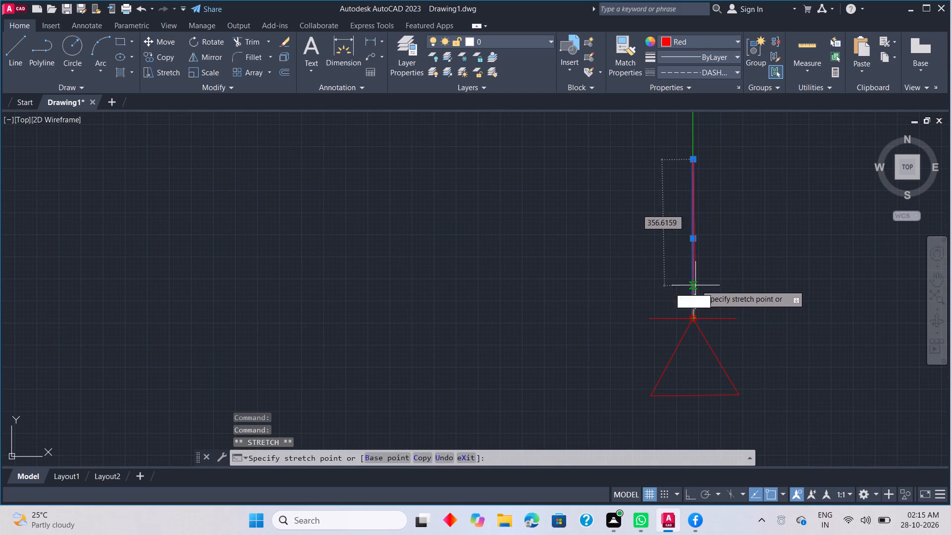
left_click(692, 256)
key("grave")
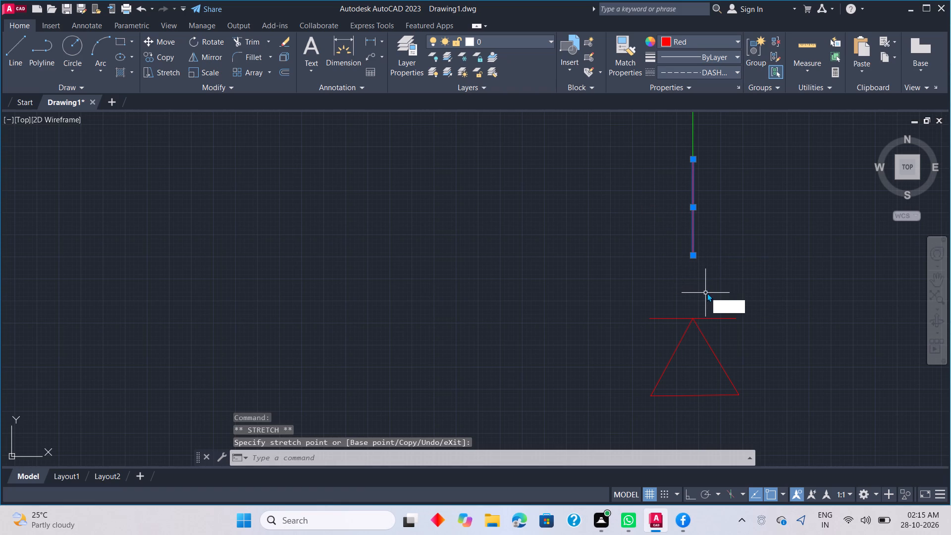
key("Escape")
Shorten the red line between the transistor's arrowhead and the green line by raising its lower end.
scroll(709, 285, "down", 3)
middle_click_drag(740, 312, 745, 300)
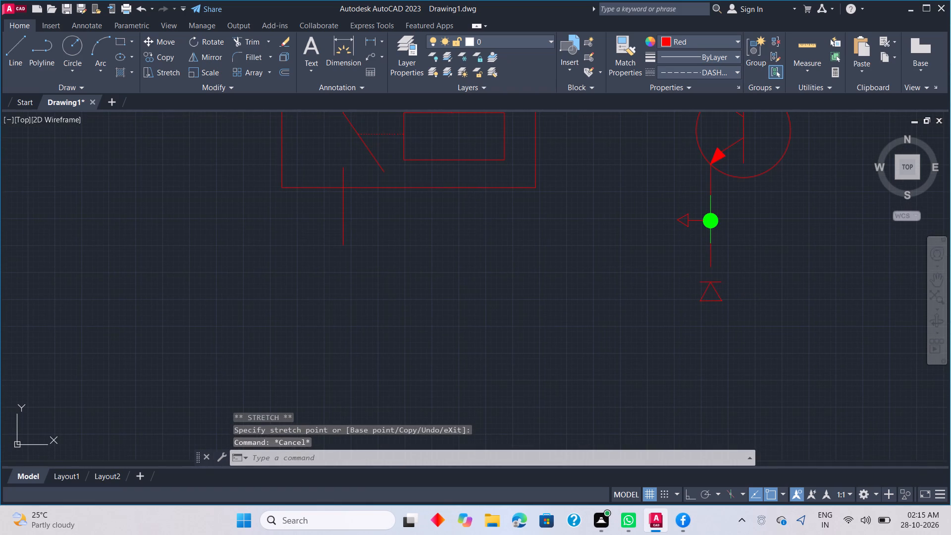
scroll(714, 189, "up", 3)
middle_click_drag(720, 183, 743, 240)
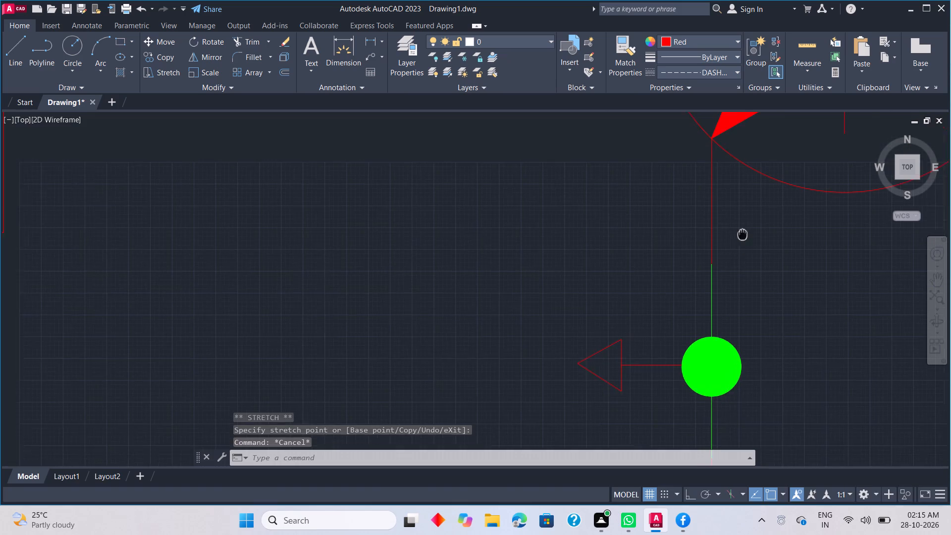
left_click(713, 228)
left_click(712, 268)
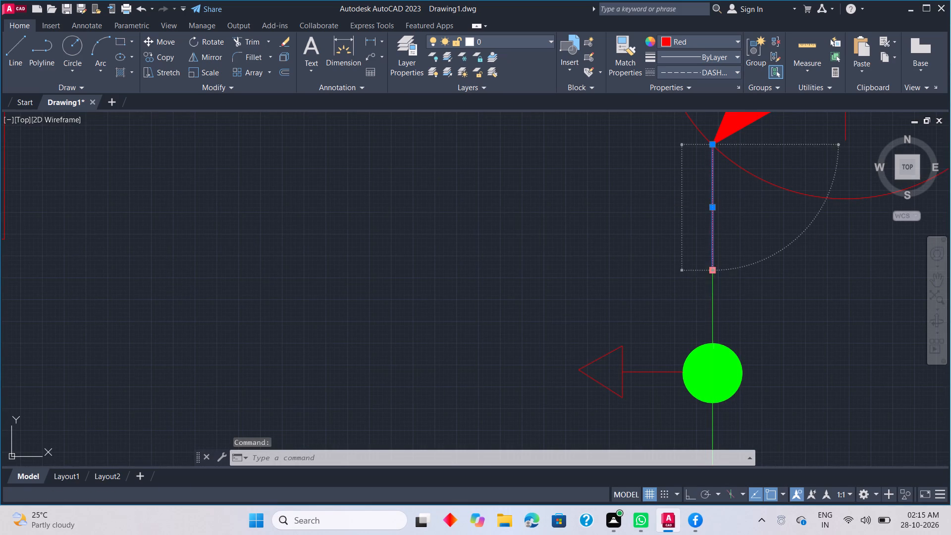
left_click(714, 247)
key("Escape")
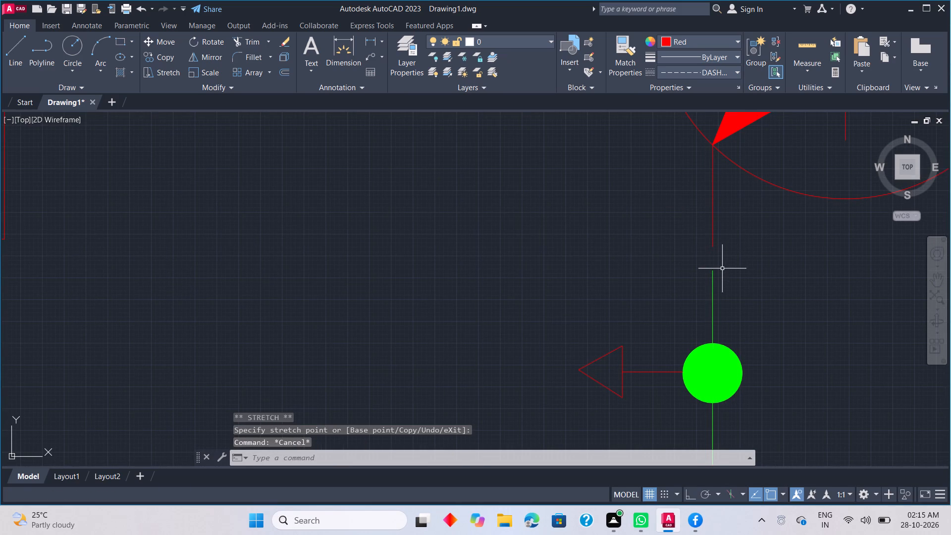
Shorten the vertical green line through the dot by raising its lower end to just below the dot.
middle_click_drag(724, 269, 745, 209)
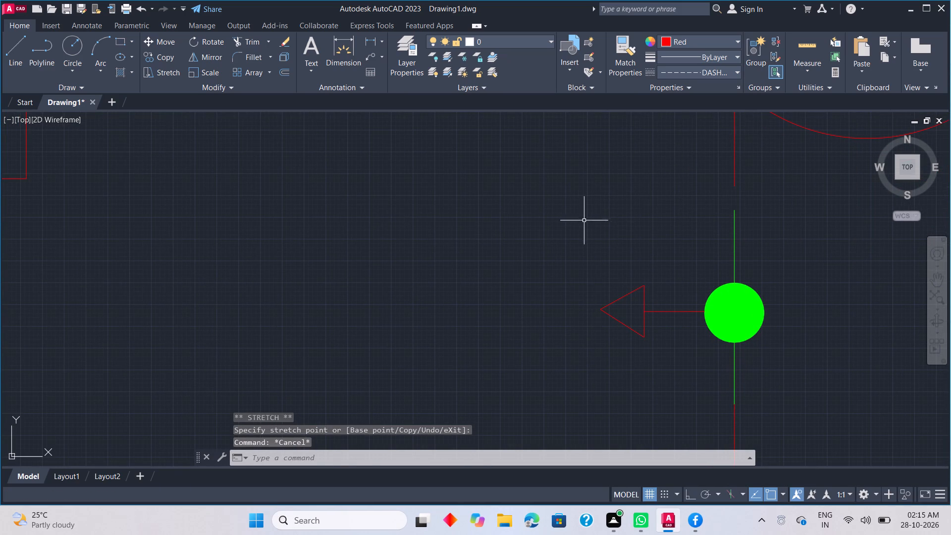
left_click_drag(583, 219, 642, 218)
key("Escape")
left_click(735, 243)
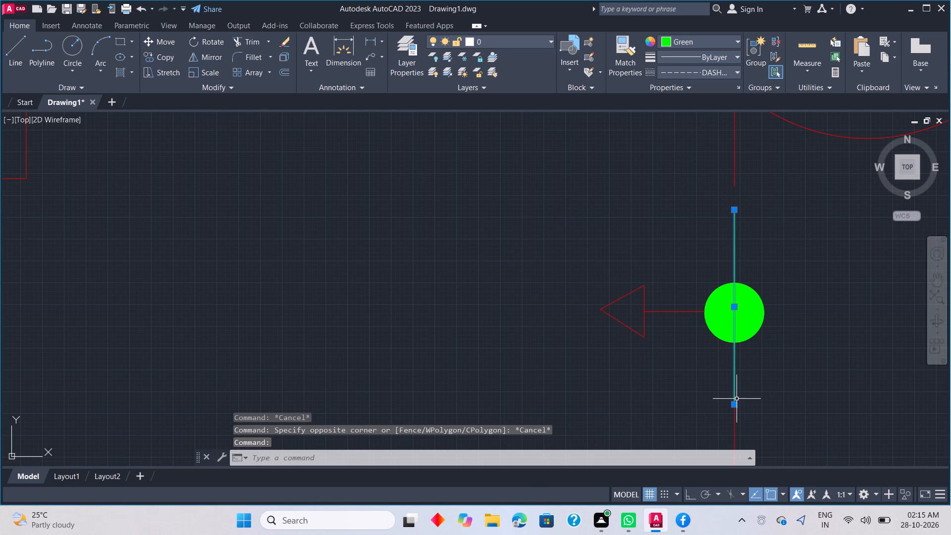
left_click_drag(734, 402, 734, 398)
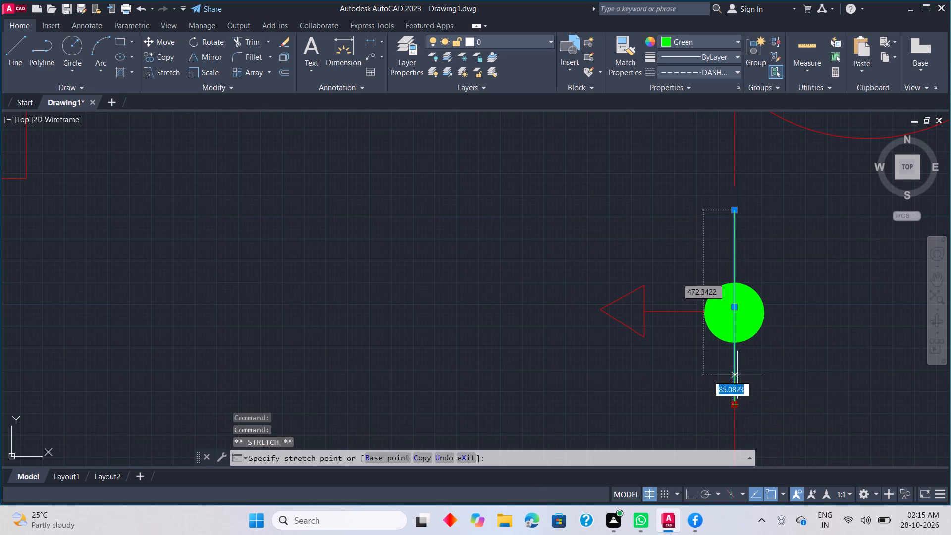
left_click(735, 358)
key("Escape")
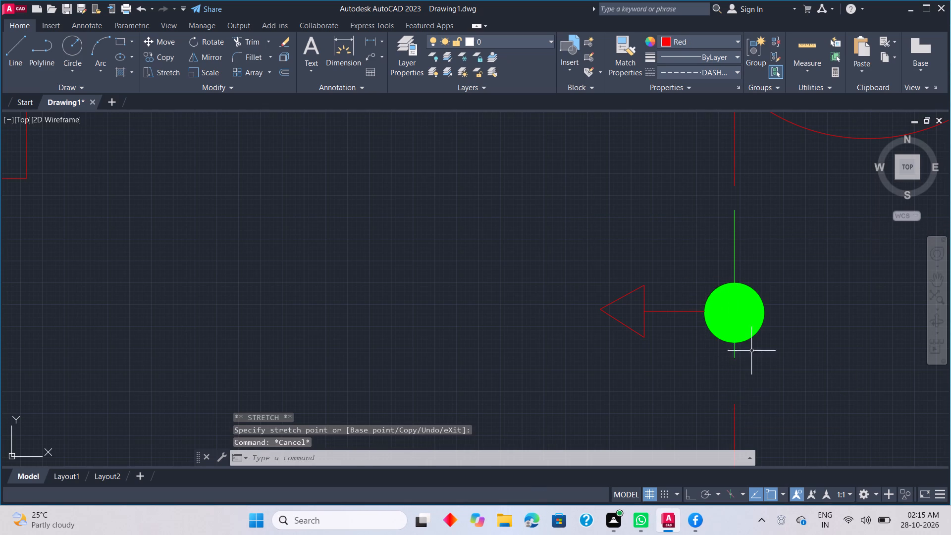
Move the green dot and its attached red arrow a short distance up along the vertical green line.
left_click_drag(548, 244, 561, 243)
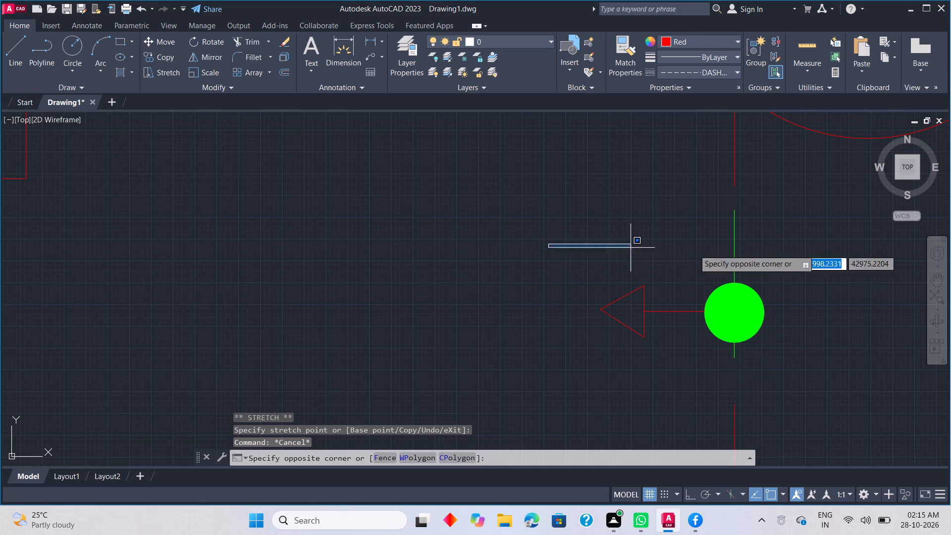
left_click(804, 350)
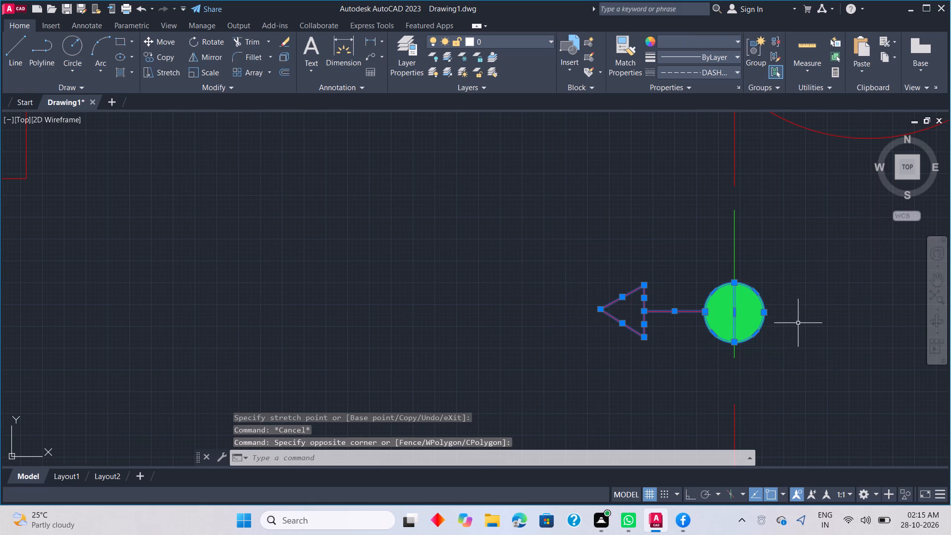
right_click(800, 321)
left_click(842, 111)
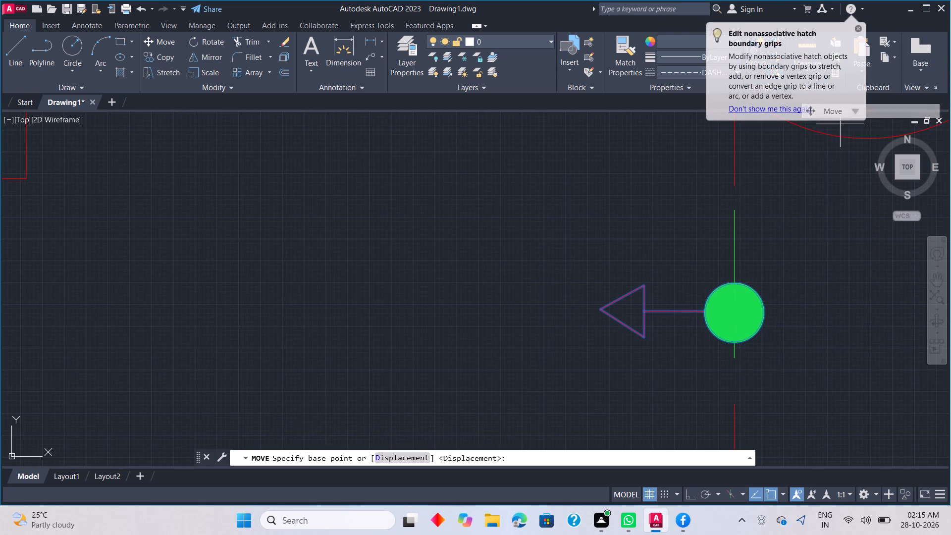
left_click(739, 280)
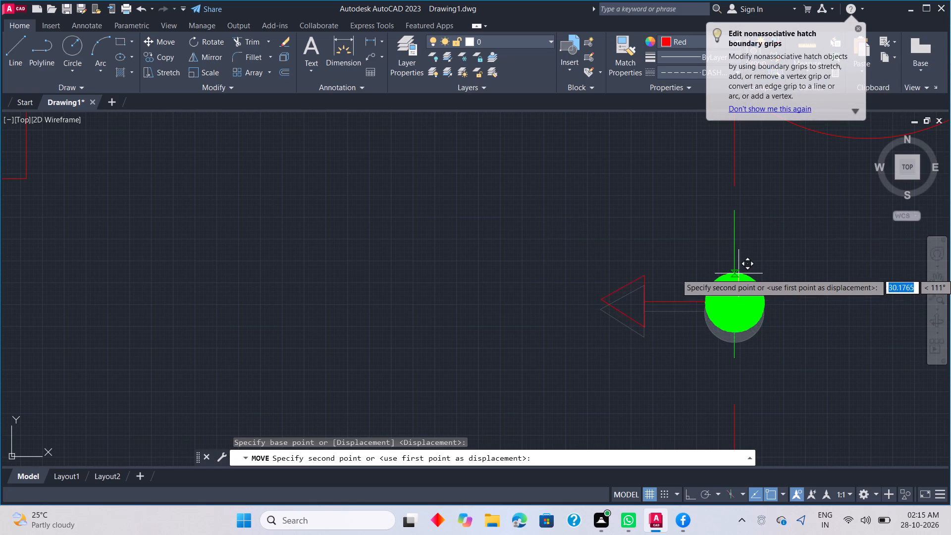
left_click(739, 259)
key("Escape")
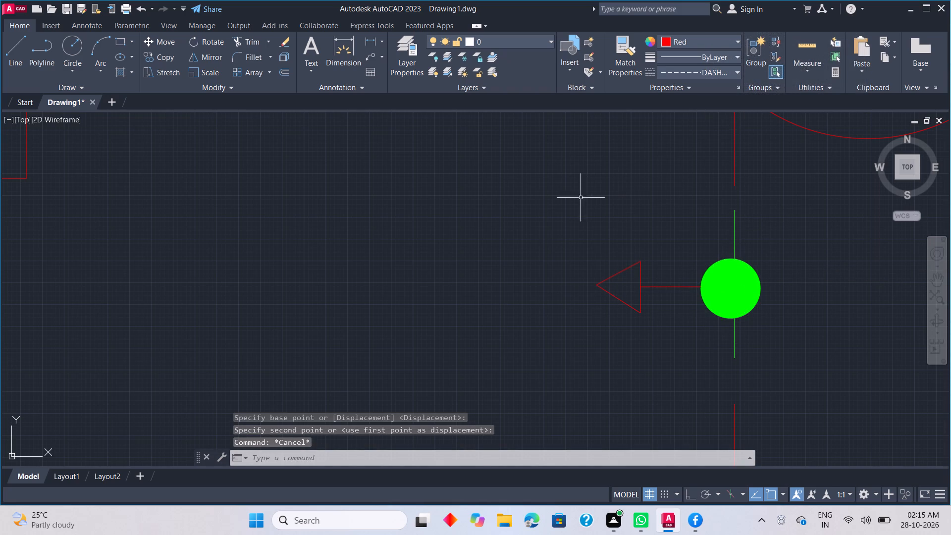
Move the green line, dot and arrow together by the line's upper end onto the lower end of the transistor's red line.
left_click_drag(559, 197, 567, 198)
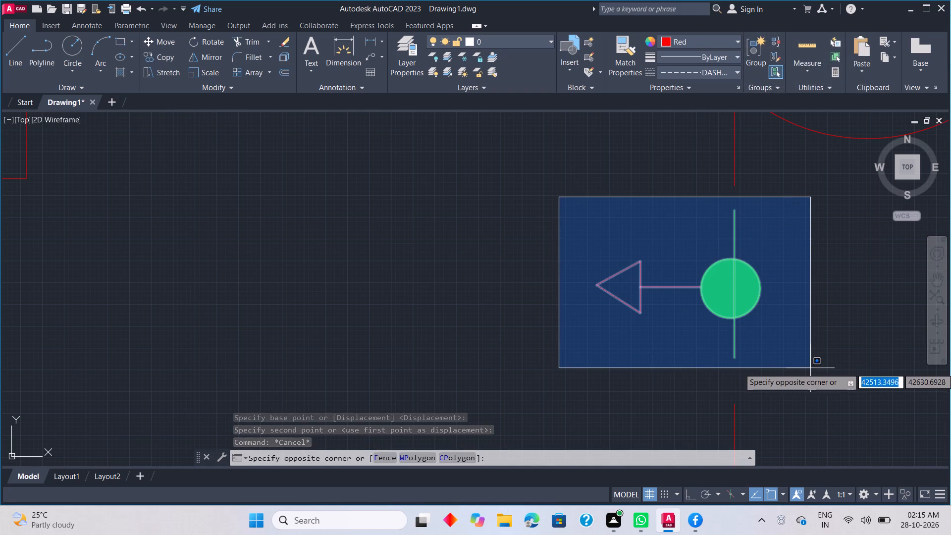
left_click(810, 368)
right_click(807, 269)
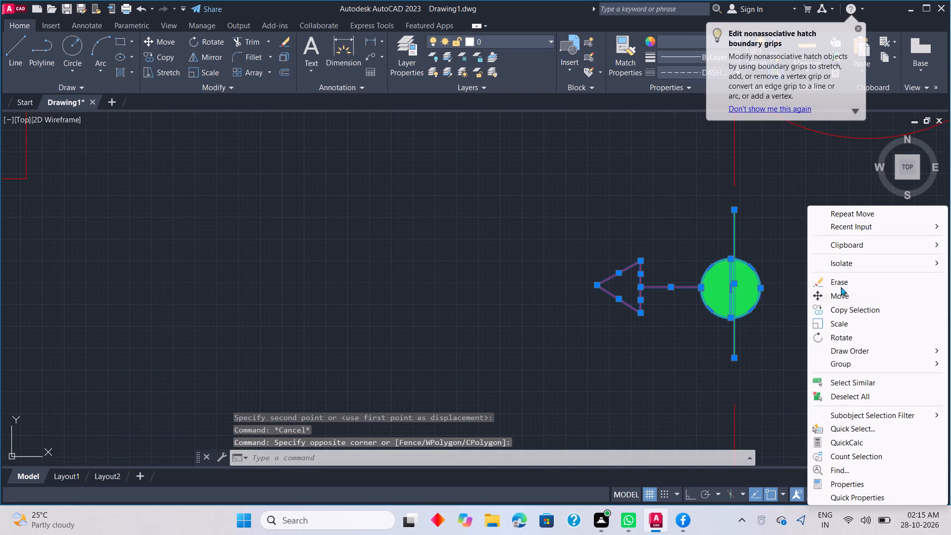
left_click(840, 294)
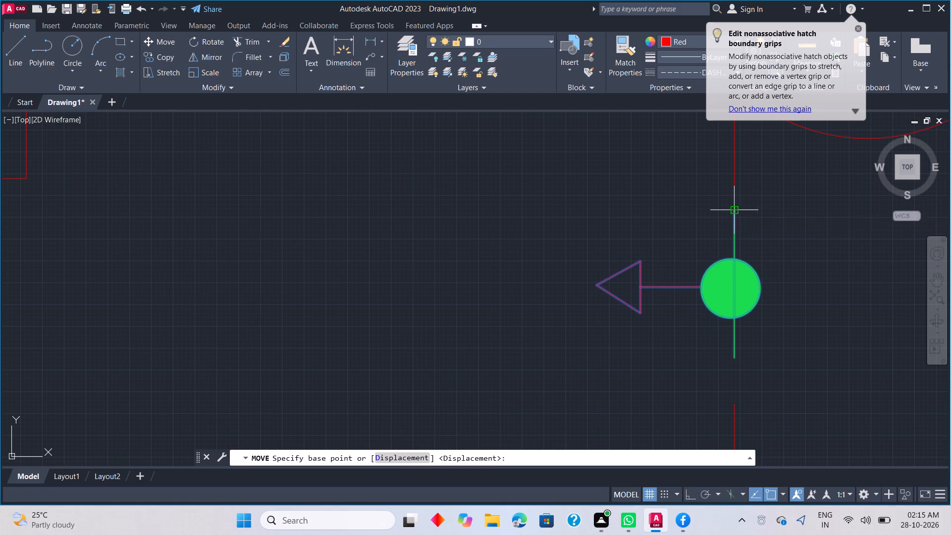
left_click(737, 210)
left_click(735, 186)
key("Escape")
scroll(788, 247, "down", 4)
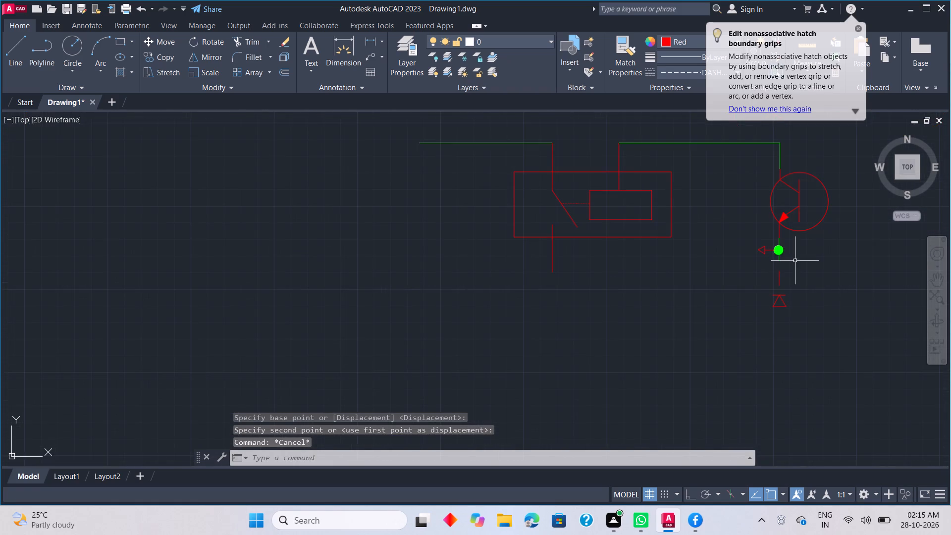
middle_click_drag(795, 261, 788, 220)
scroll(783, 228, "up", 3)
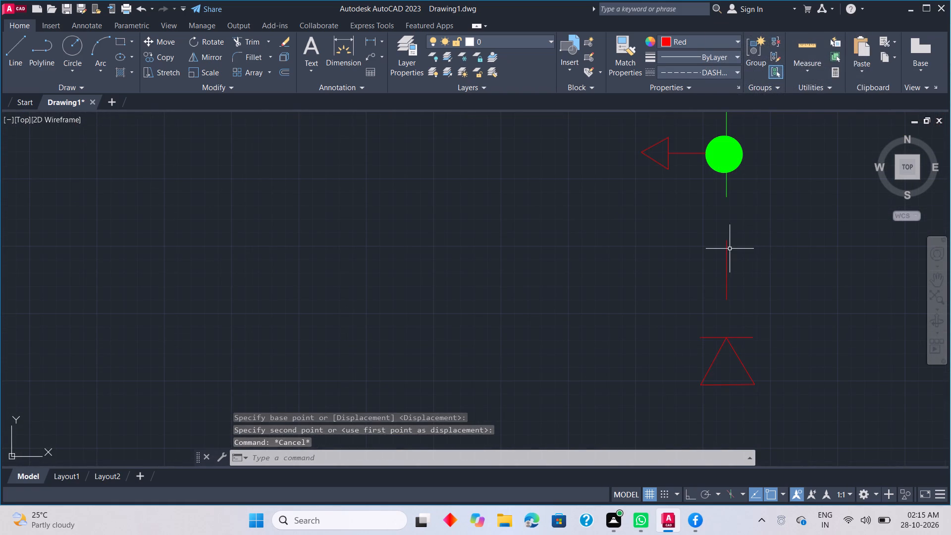
Move the short vertical red line by its upper end onto the lower end of the green line below the dot.
left_click(727, 254)
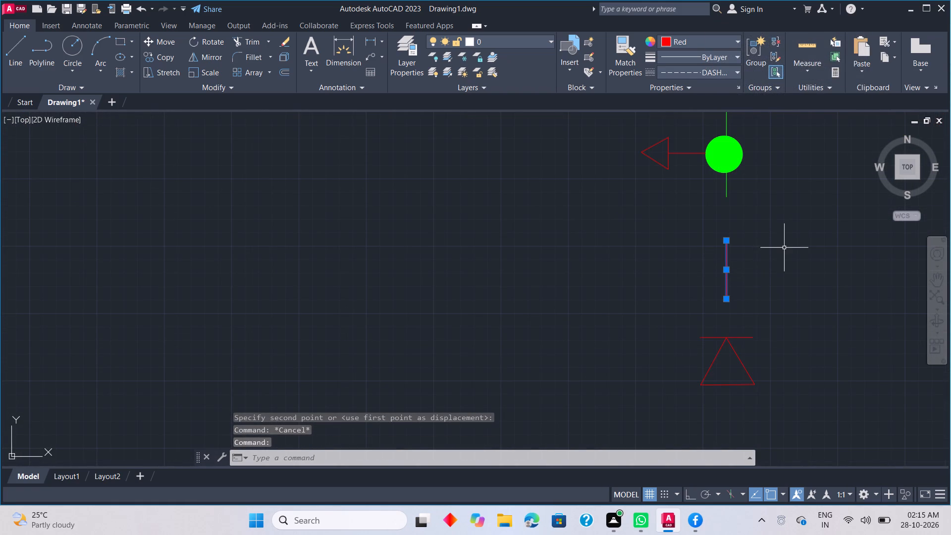
right_click(783, 246)
left_click(820, 278)
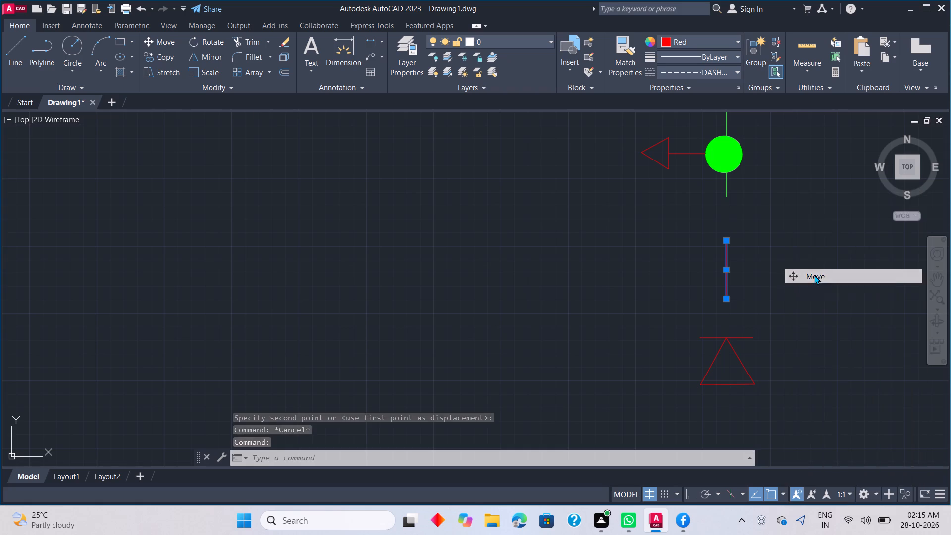
left_click_drag(728, 239, 729, 234)
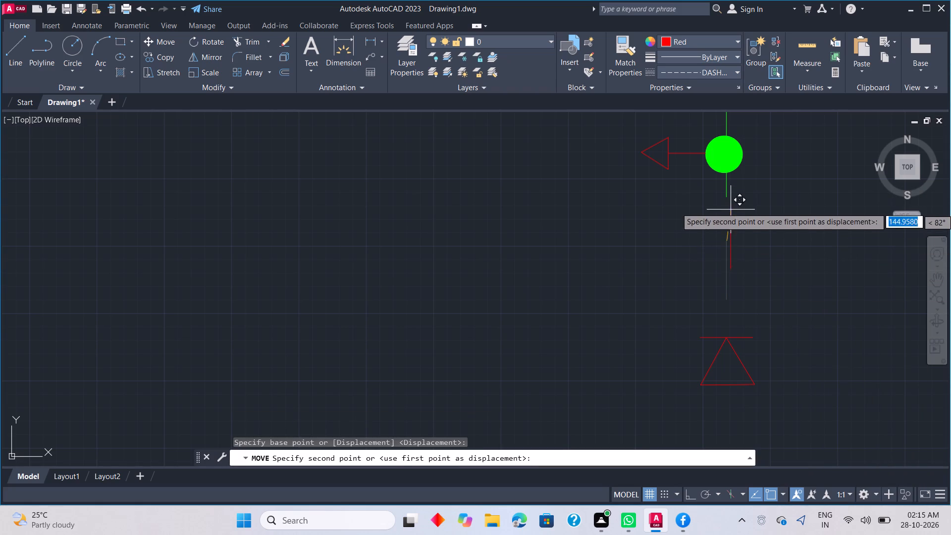
left_click(728, 196)
key("Escape")
Move the diode-like triangle and its bar by the triangle's apex onto the lower end of the vertical red line.
scroll(757, 263, "down", 3)
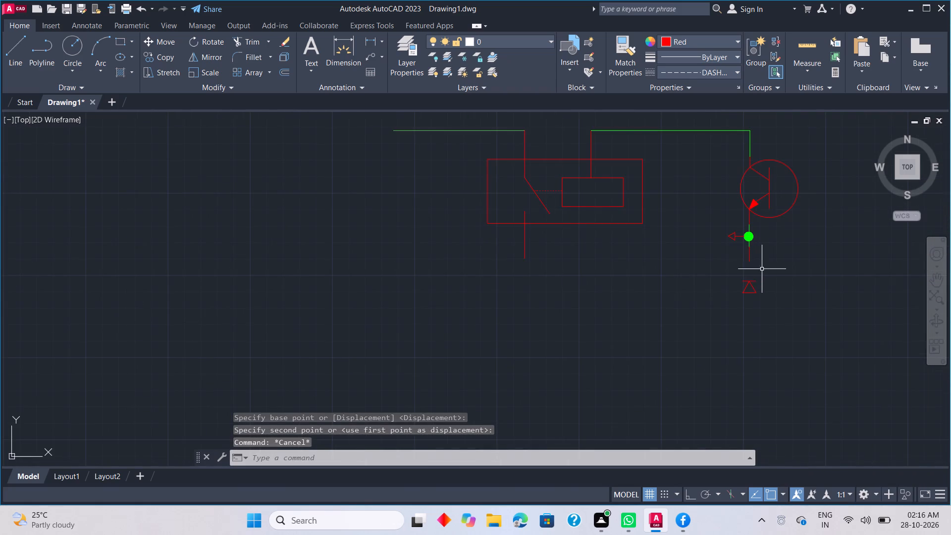
middle_click_drag(764, 273, 759, 237)
left_click_drag(714, 230, 751, 234)
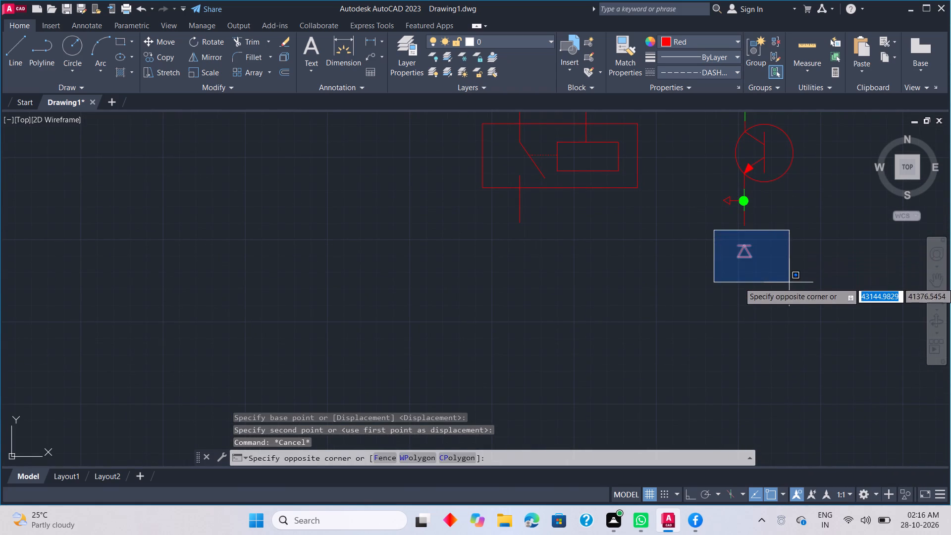
left_click(789, 282)
right_click(793, 276)
left_click(831, 290)
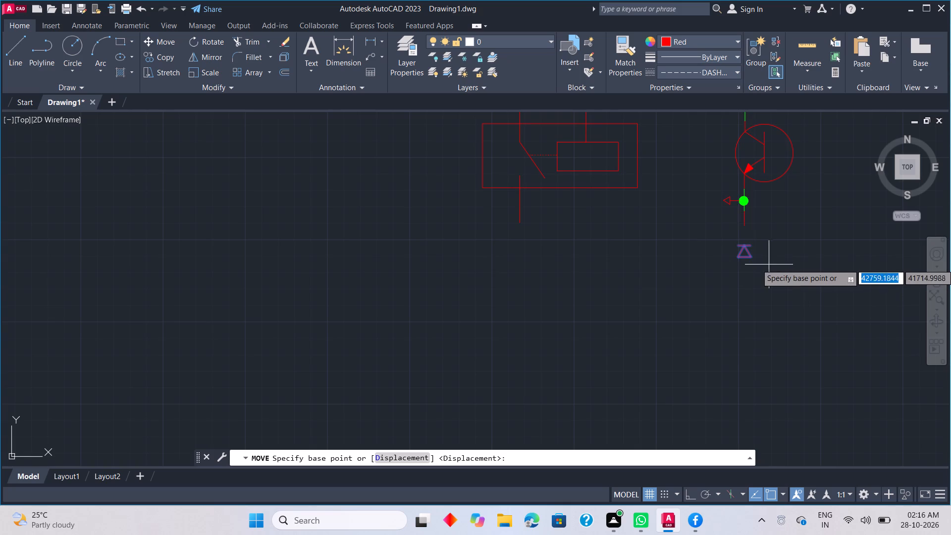
scroll(738, 248, "up", 3)
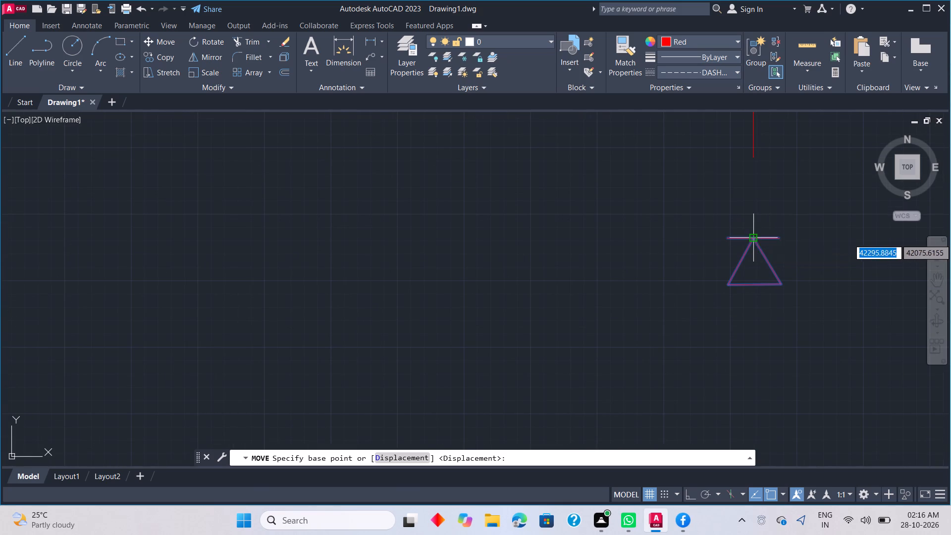
left_click(754, 239)
left_click(753, 160)
key("Escape")
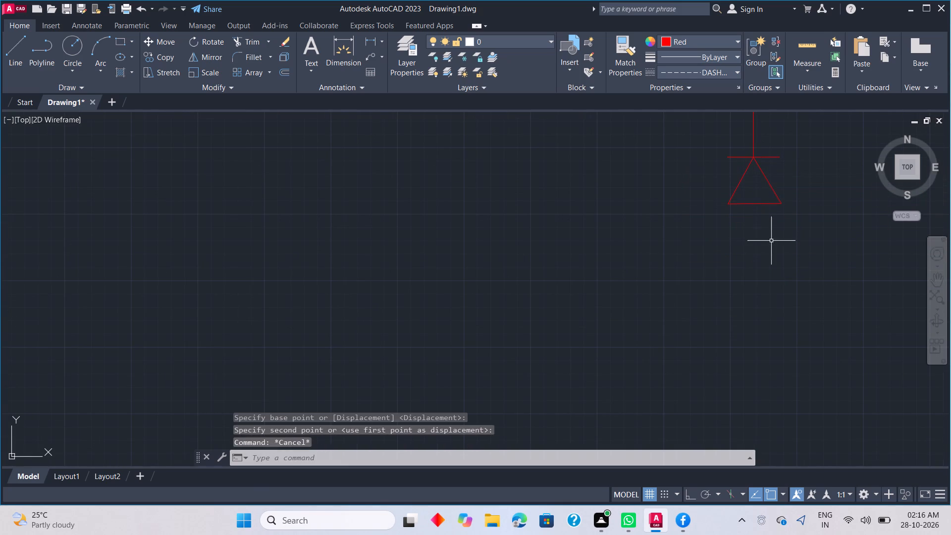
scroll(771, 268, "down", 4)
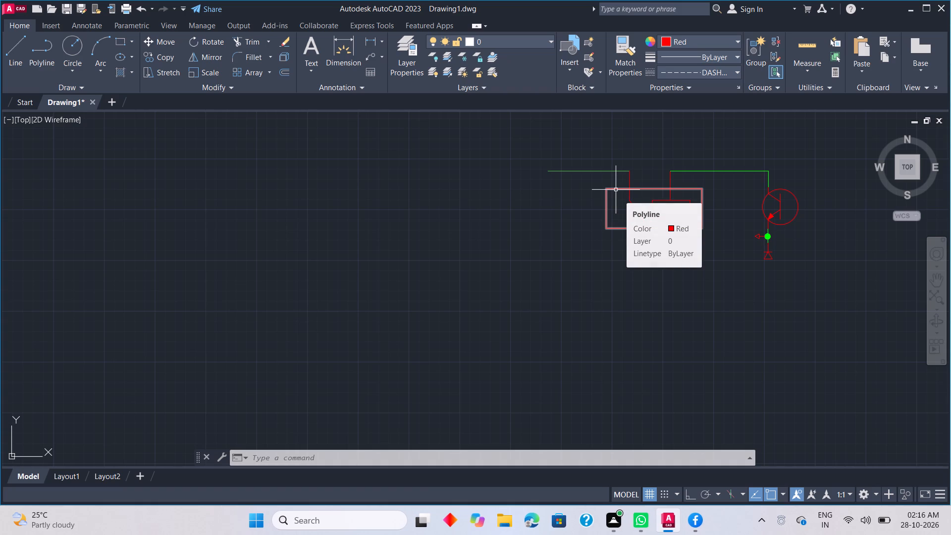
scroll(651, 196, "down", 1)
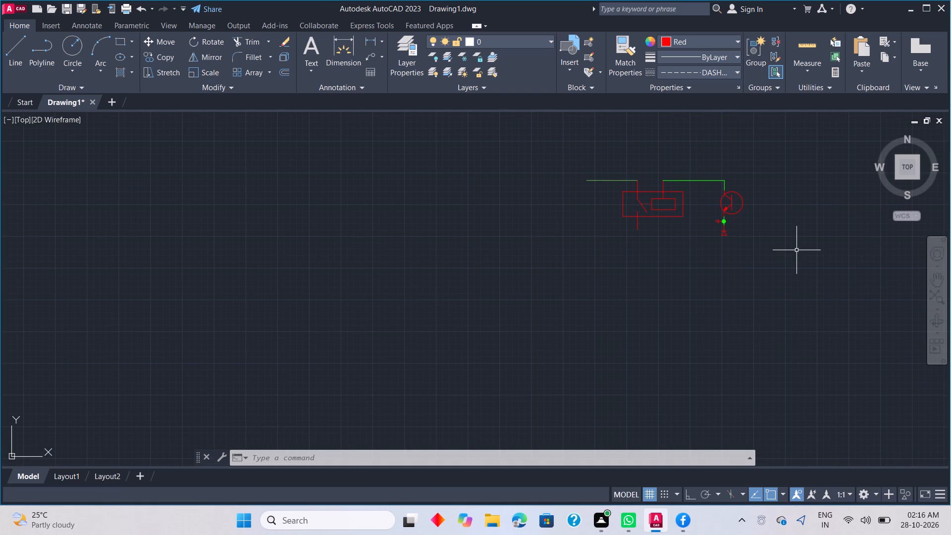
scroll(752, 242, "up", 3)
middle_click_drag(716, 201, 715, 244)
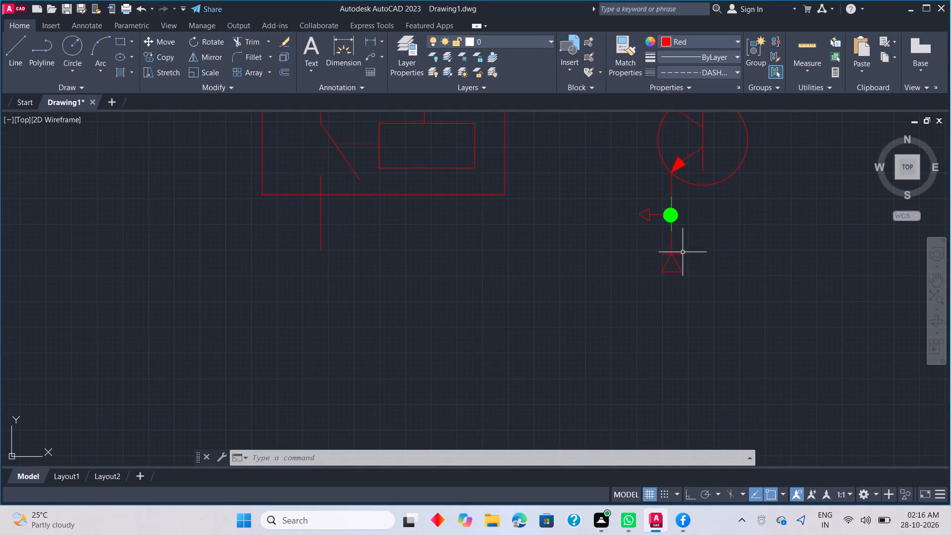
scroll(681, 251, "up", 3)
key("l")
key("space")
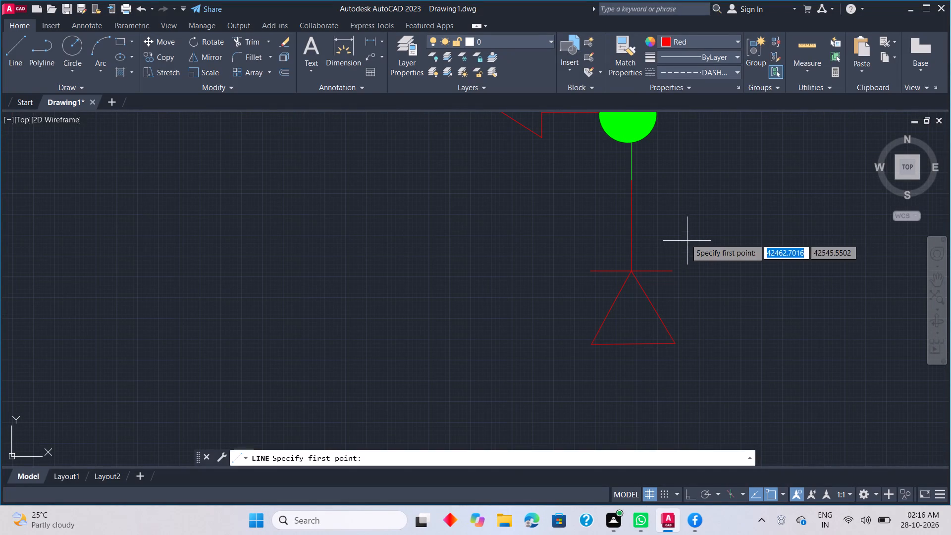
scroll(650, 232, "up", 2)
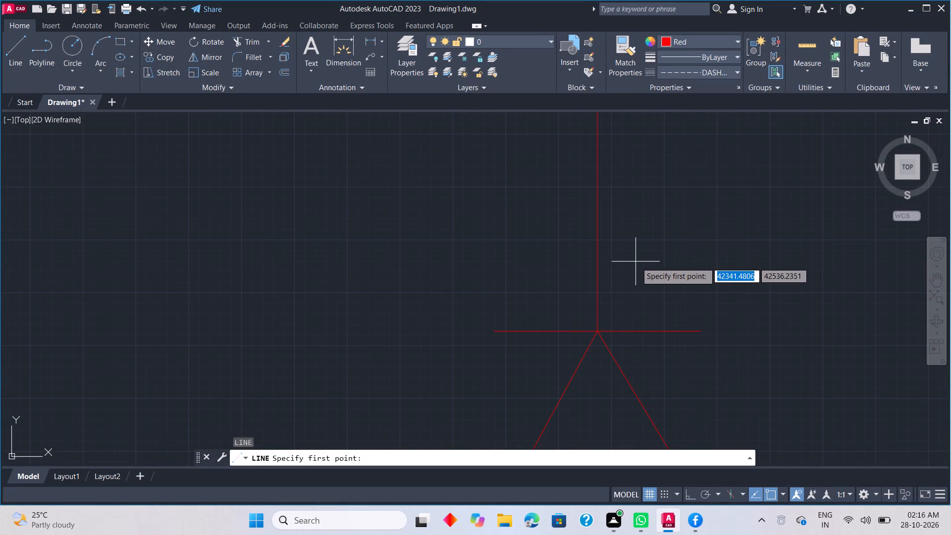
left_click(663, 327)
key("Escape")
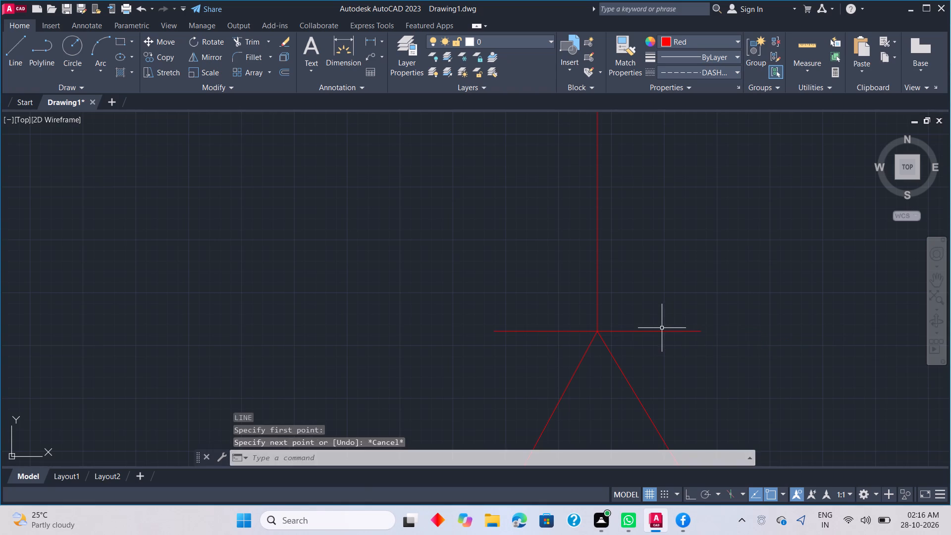
Draw a diagonal arrow above the right half of the diode's bar, with a shaft about 71 units long and a closed head with 20-unit segments.
key("space")
left_click(659, 318)
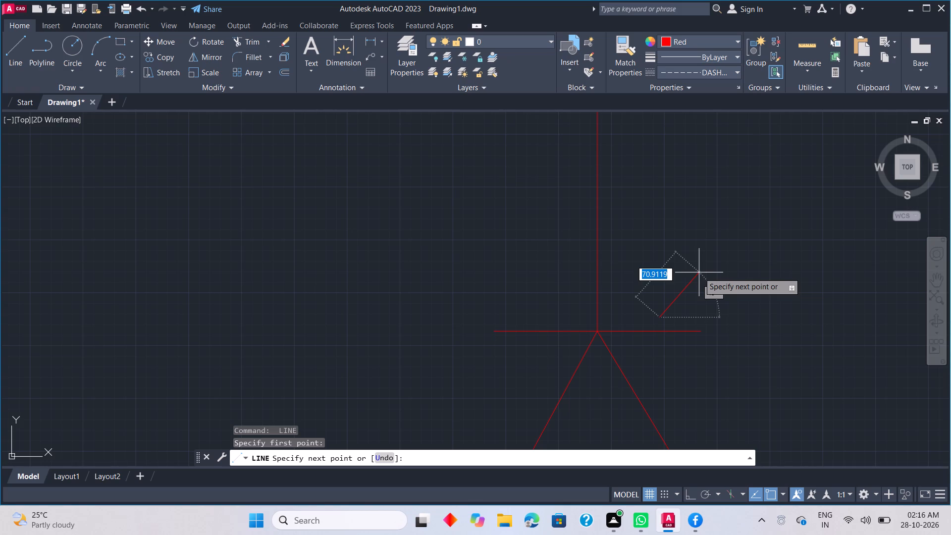
left_click(699, 272)
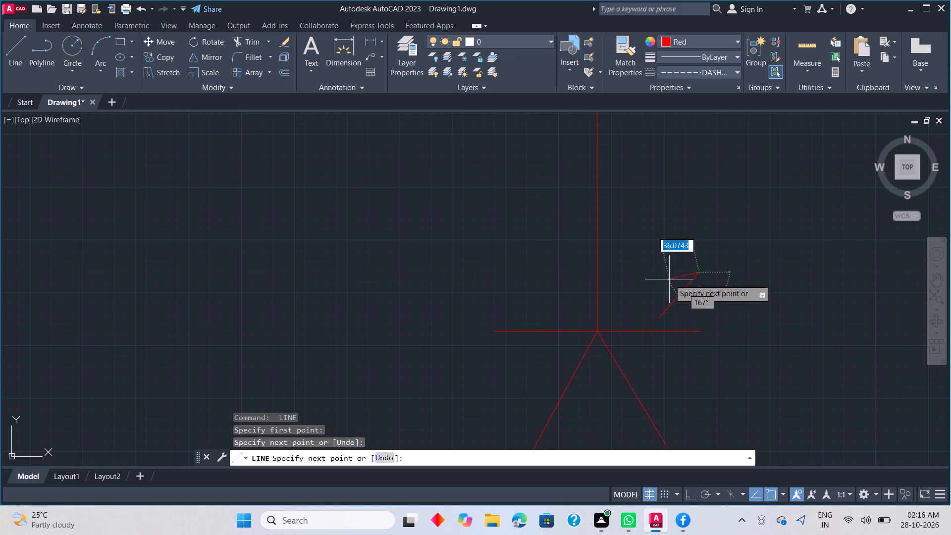
type("20")
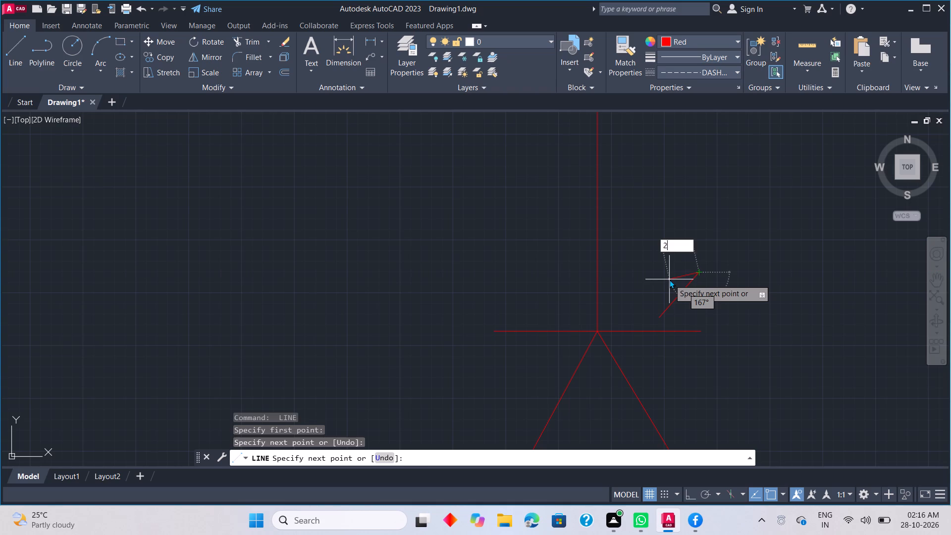
key("Return")
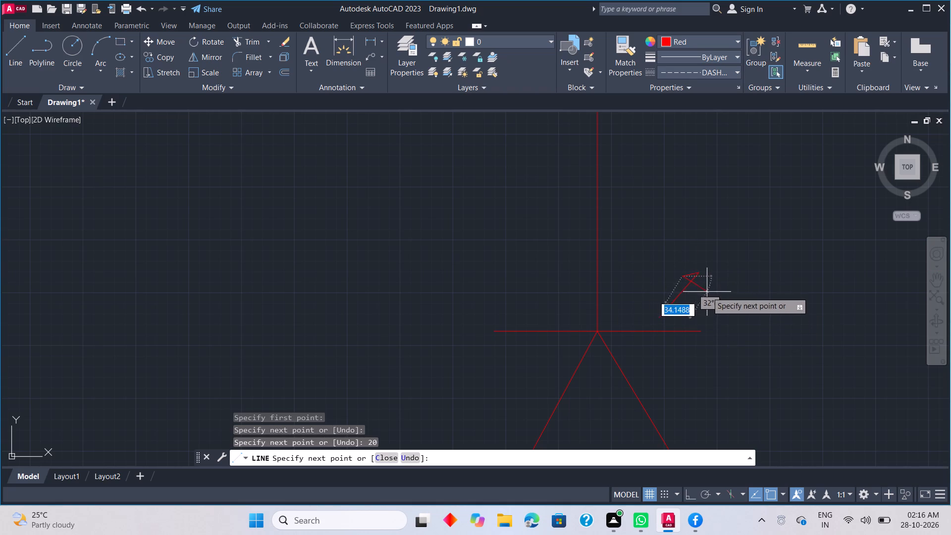
type("40")
key("Return")
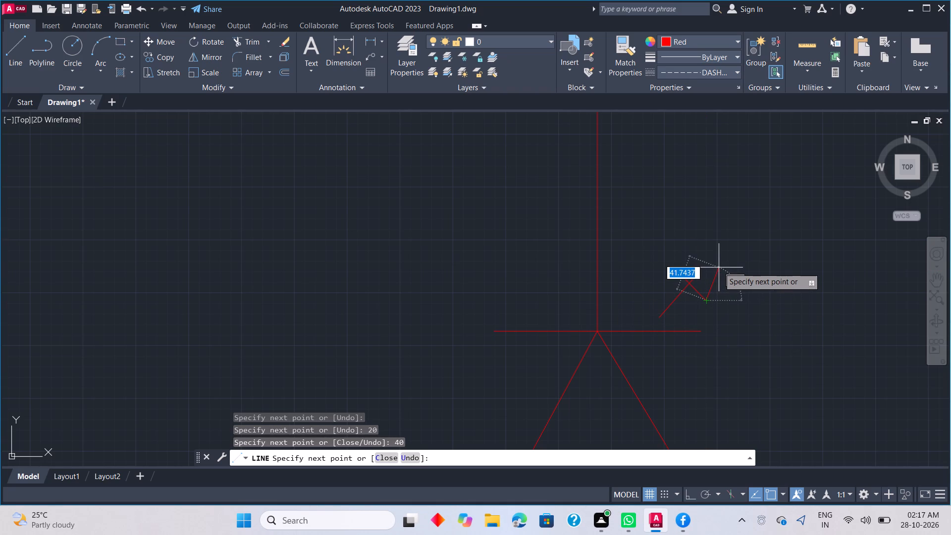
key("ctrl+z")
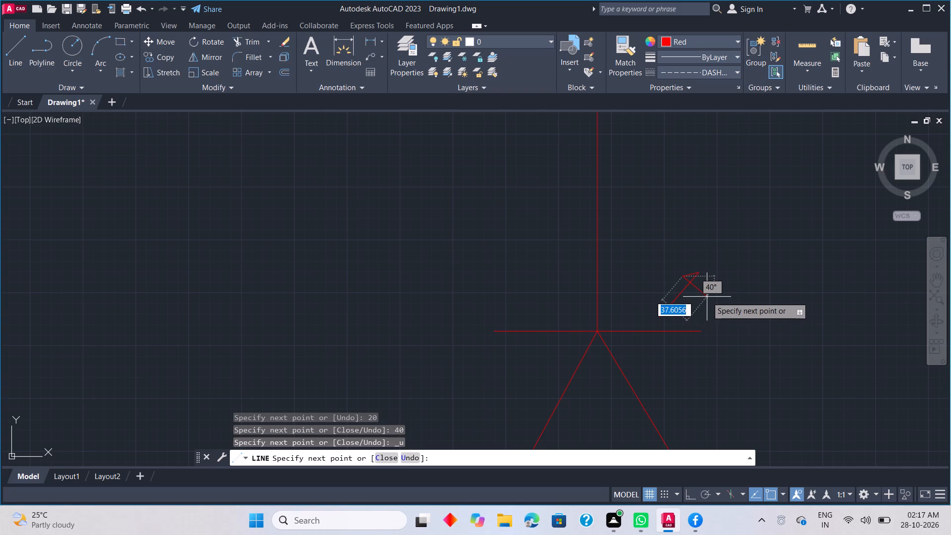
type("20")
key("Return")
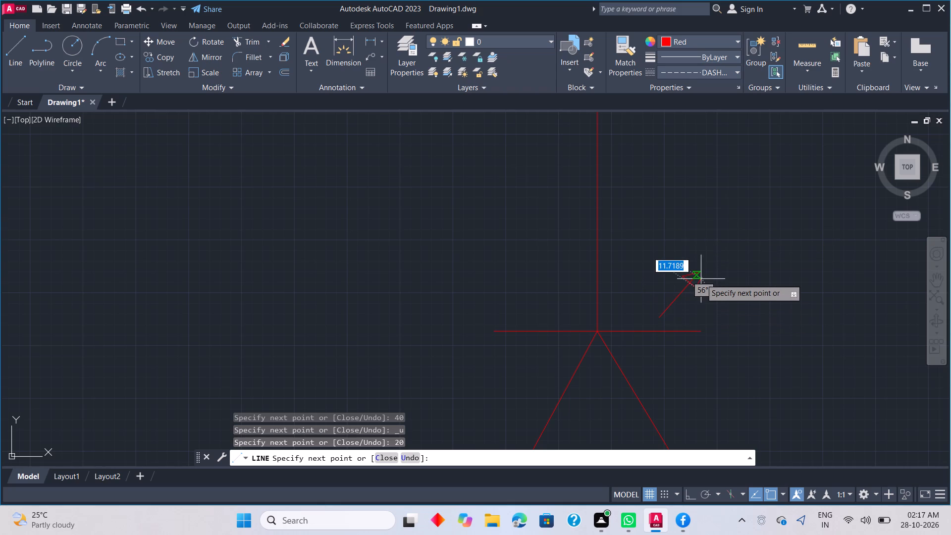
left_click(700, 275)
key("Escape")
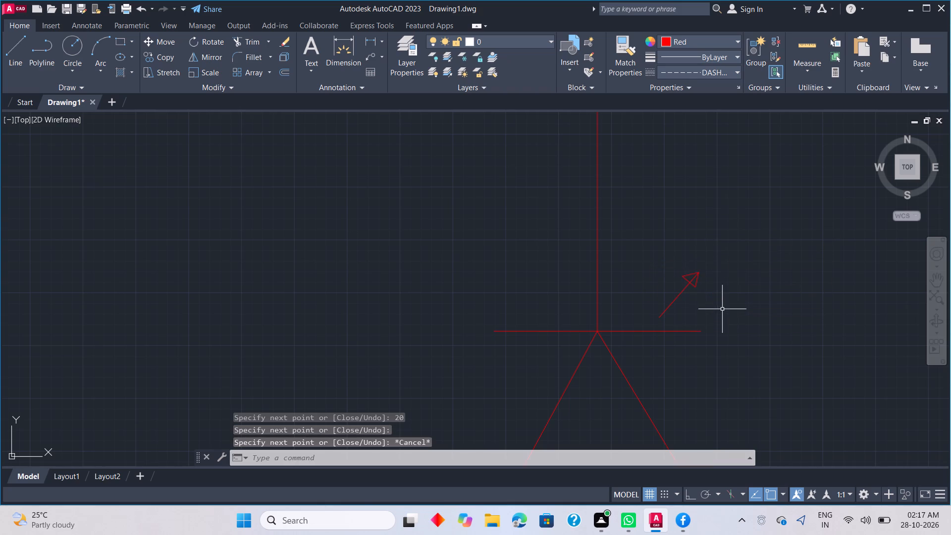
Set the current linetype for new objects to ByBlock.
scroll(696, 289, "up", 2)
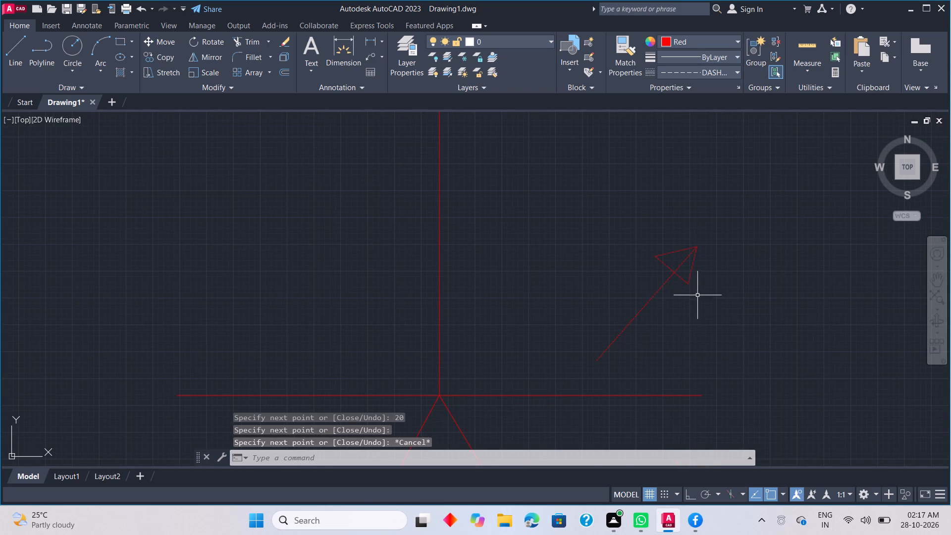
scroll(676, 292, "up", 3)
scroll(678, 287, "down", 2)
middle_click_drag(436, 336, 541, 307)
scroll(418, 299, "up", 3)
scroll(355, 267, "up", 2)
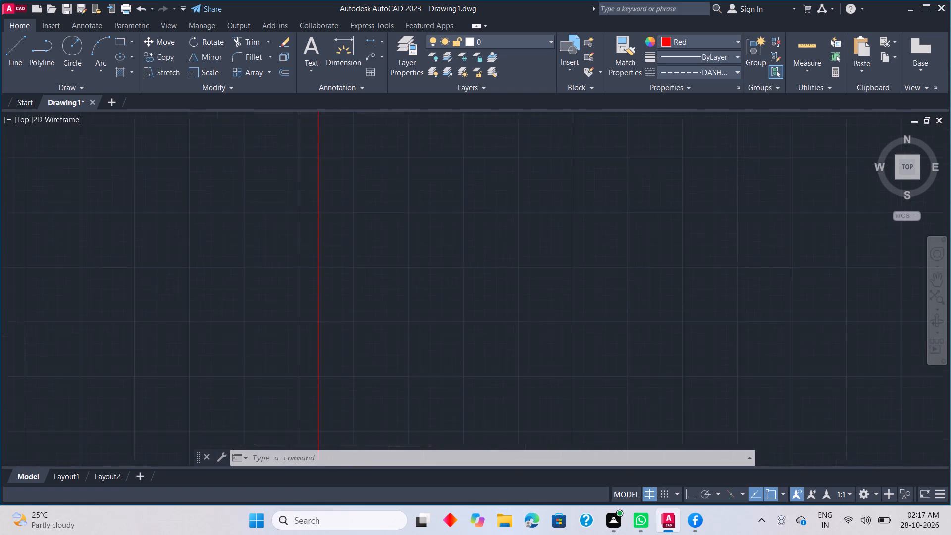
scroll(349, 262, "up", 1)
scroll(352, 263, "down", 3)
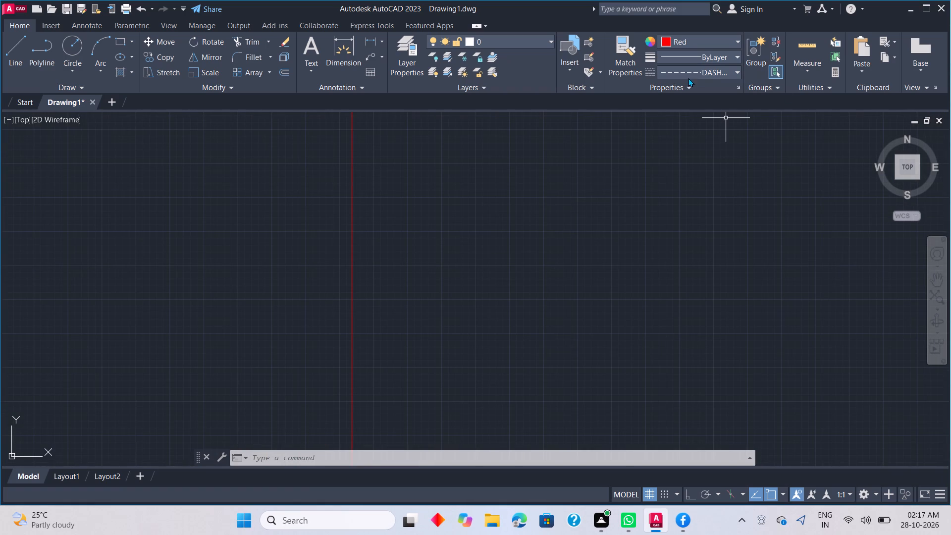
left_click(695, 72)
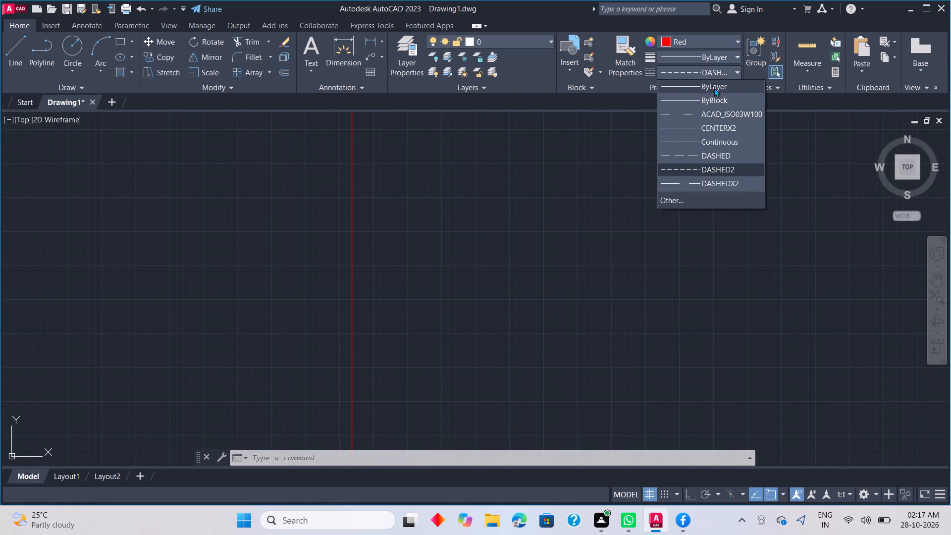
left_click(714, 97)
Change the linetype of the small diagonal arrow, shaft and head, to ByBlock.
scroll(764, 245, "down", 4)
middle_click_drag(840, 283, 766, 276)
scroll(628, 367, "up", 4)
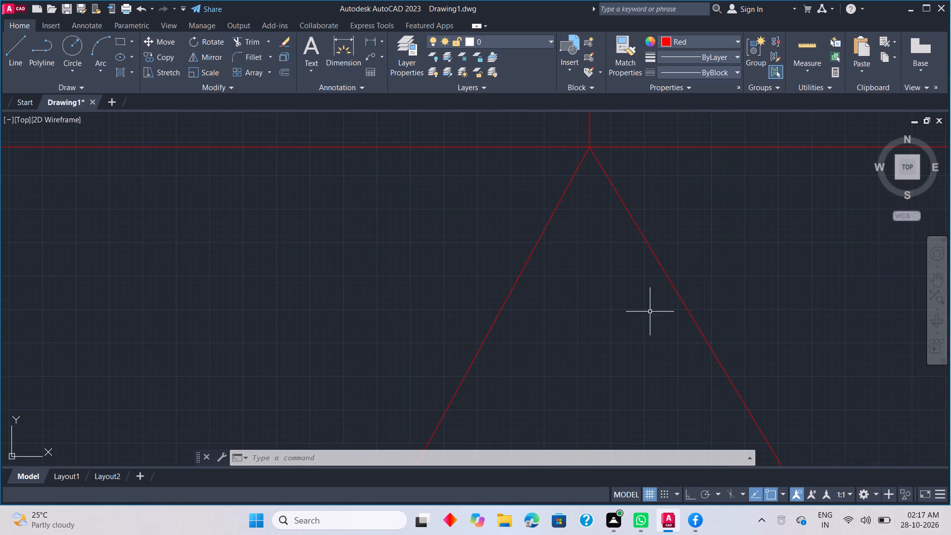
scroll(659, 294, "up", 3)
scroll(669, 277, "down", 5)
middle_click_drag(784, 257, 724, 292)
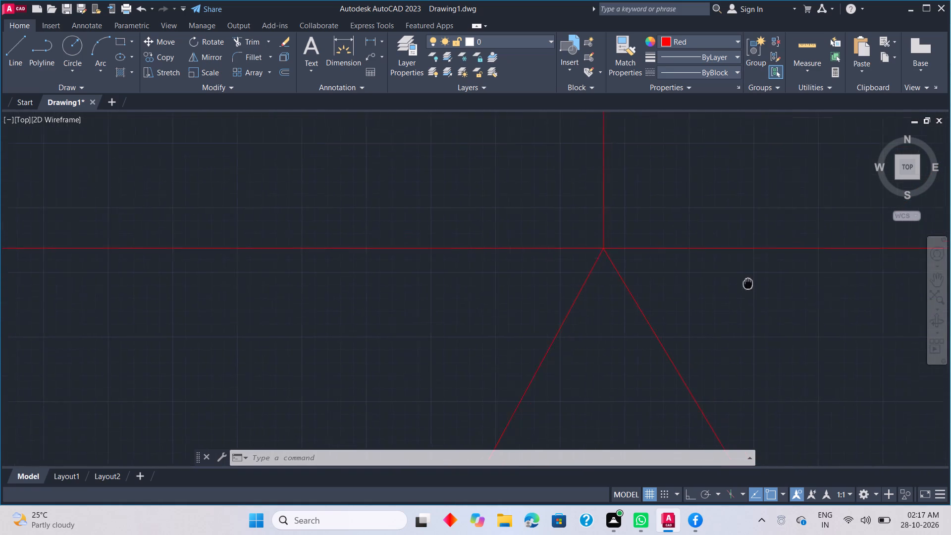
middle_click_drag(724, 292, 562, 340)
middle_click_drag(845, 201, 639, 326)
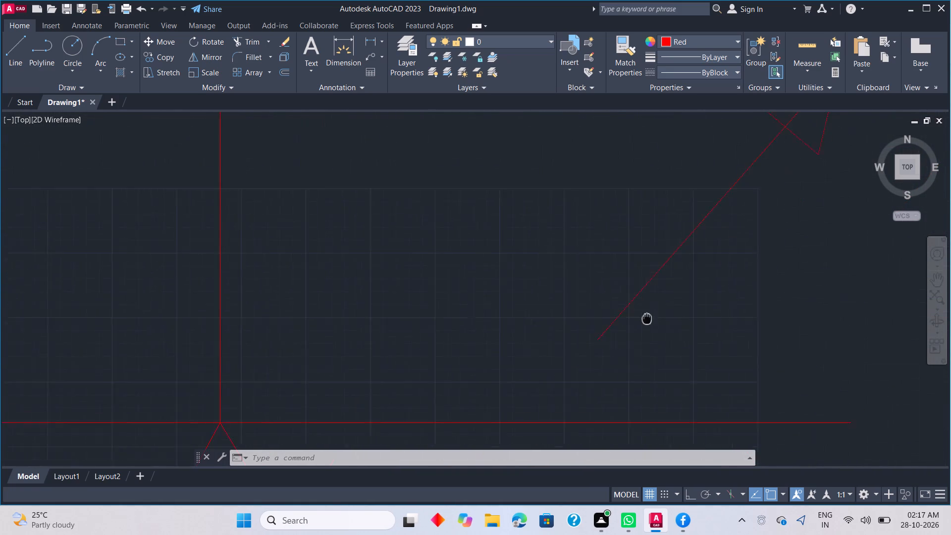
middle_click_drag(639, 326, 637, 330)
scroll(668, 254, "down", 2)
left_click_drag(640, 166, 591, 286)
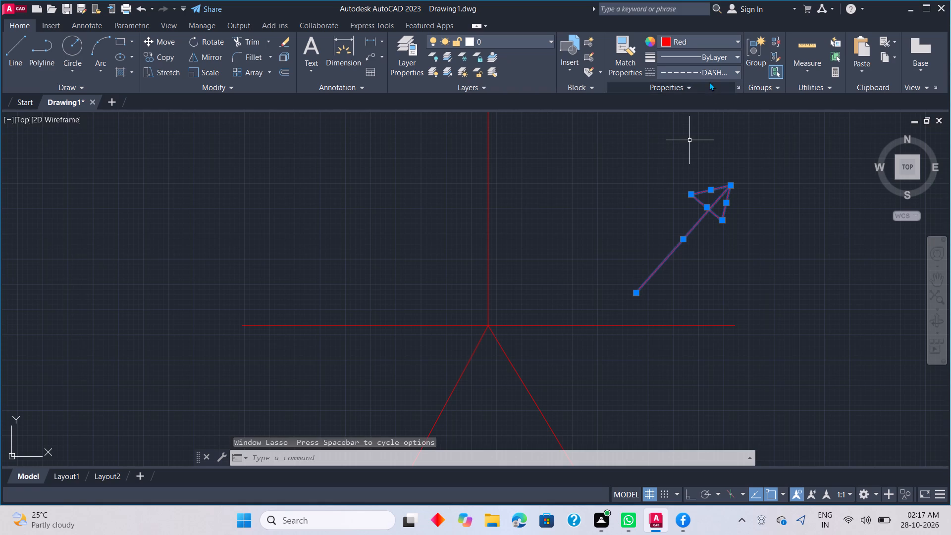
left_click(713, 66)
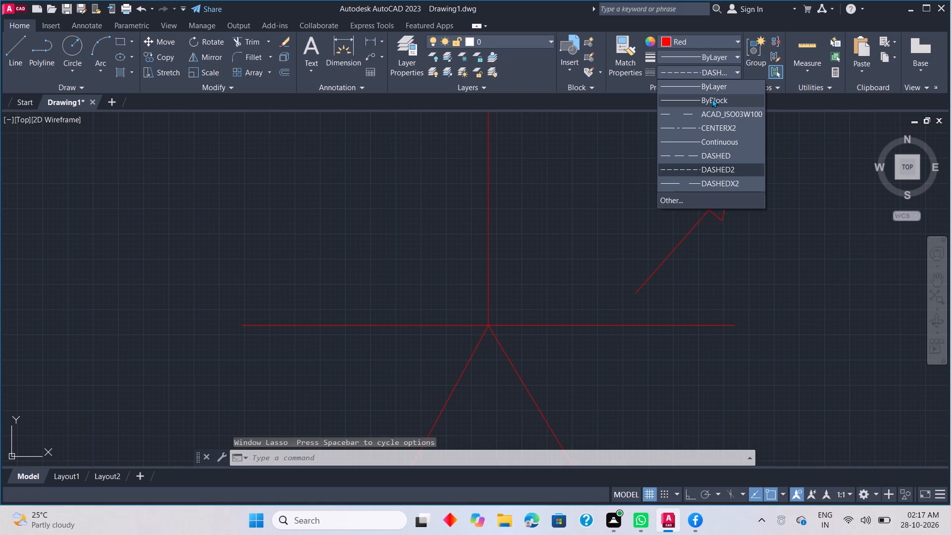
left_click(712, 99)
key("Escape")
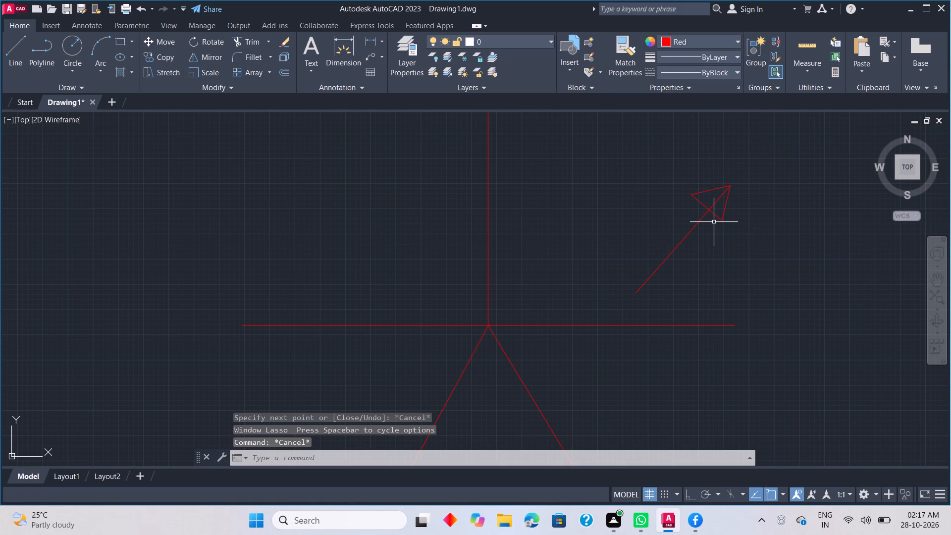
Trim away both halves of the arrowhead's base line, leaving an open arrowhead on the diagonal shaft.
type("tr")
key("space")
left_click(716, 215)
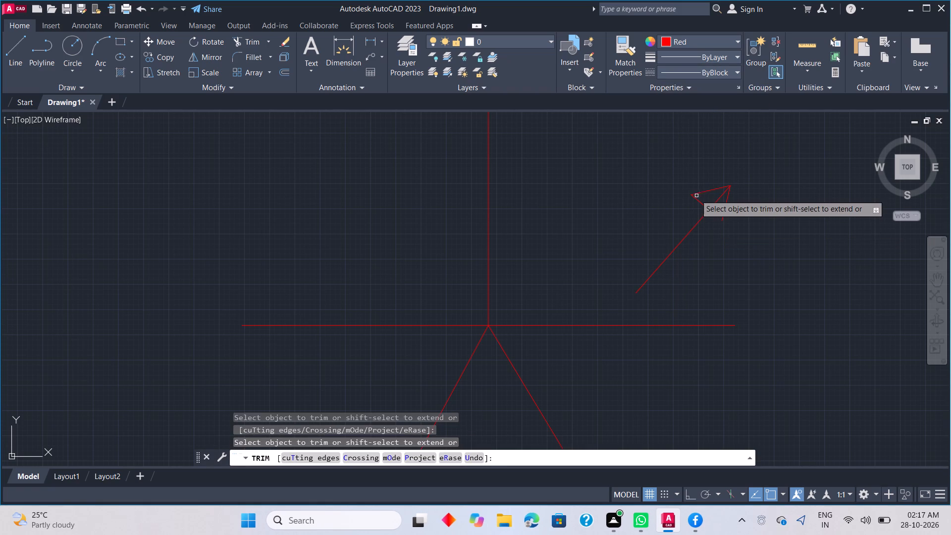
left_click(695, 200)
key("Escape")
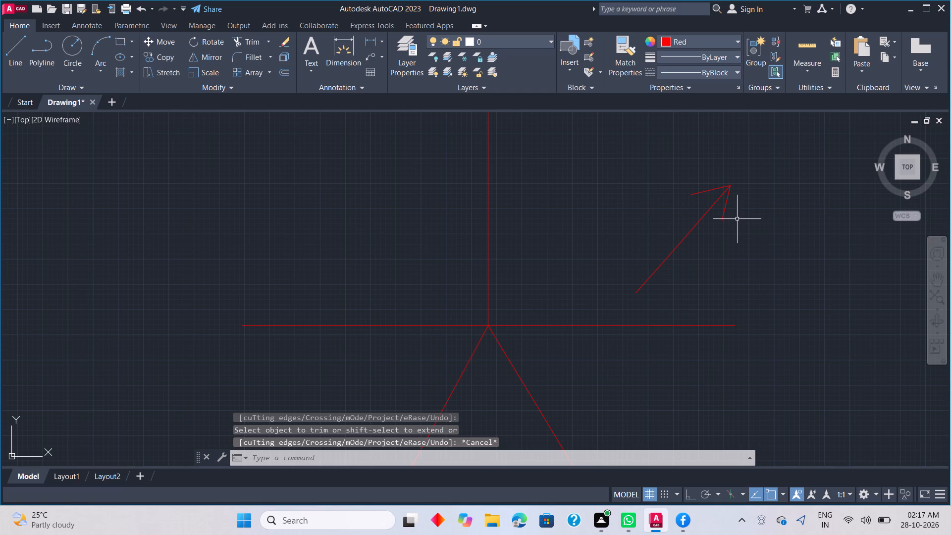
Copy the small open diagonal arrow by its tail, placing the duplicate just above and slightly left of the original.
left_click_drag(623, 174, 645, 177)
left_click(784, 301)
right_click(790, 282)
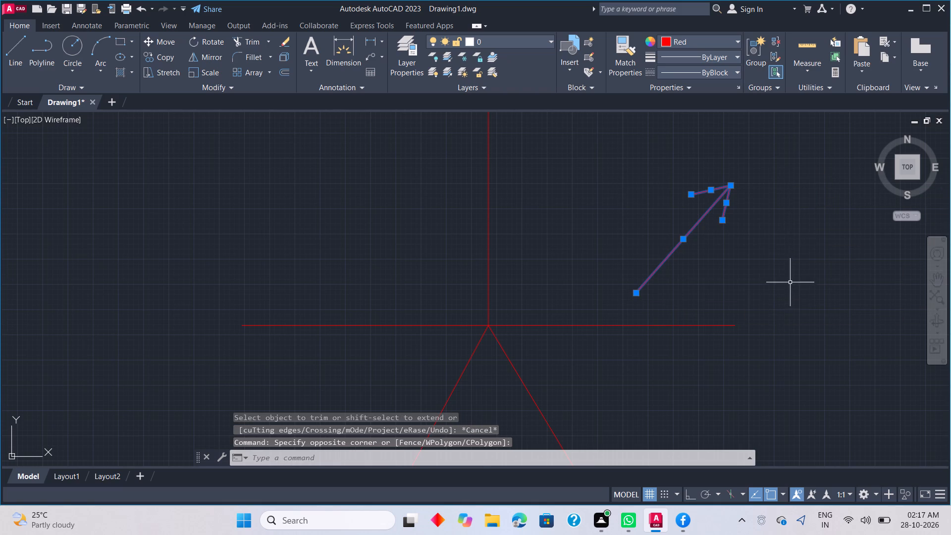
left_click(826, 310)
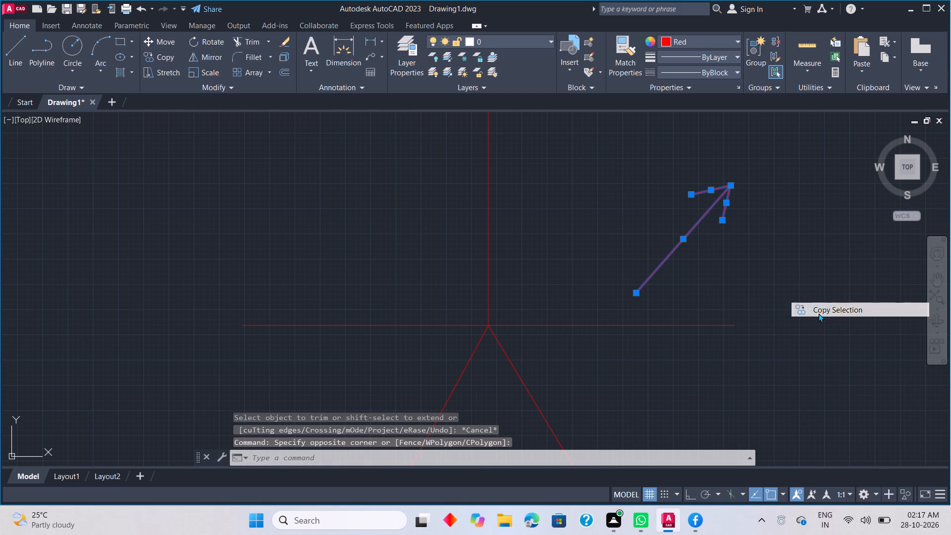
left_click(639, 294)
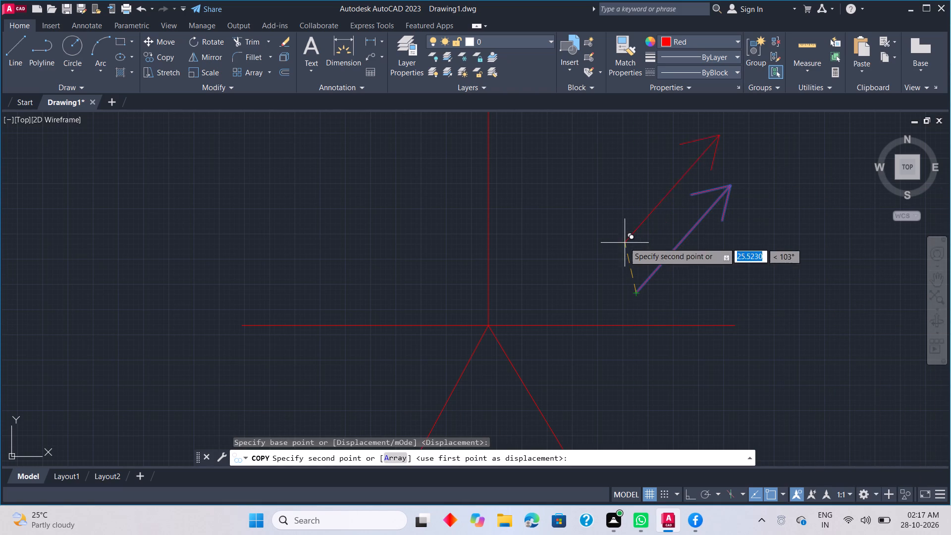
left_click(621, 237)
key("Escape")
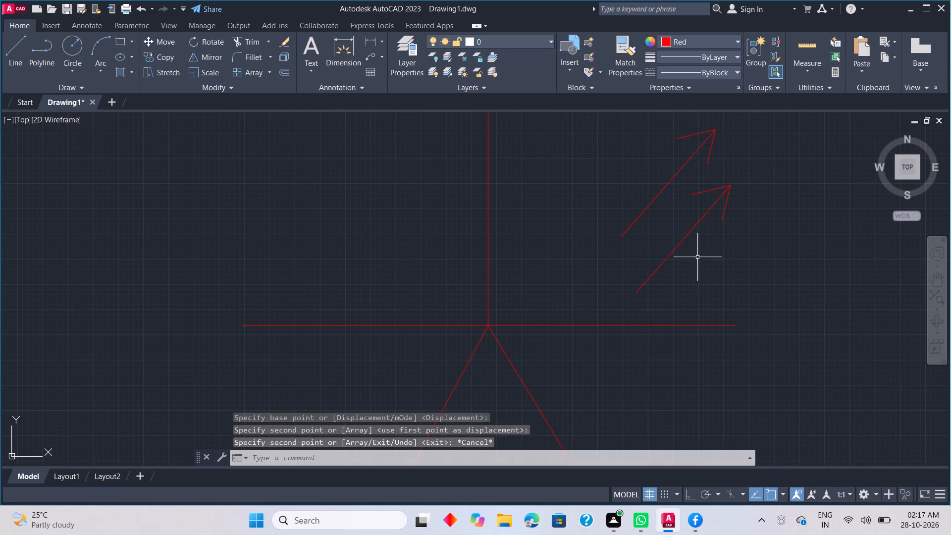
Move both diagonal arrows down so the lower arrow's tail sits just above the right half of the diode's bar.
scroll(734, 267, "down", 5)
scroll(727, 270, "up", 3)
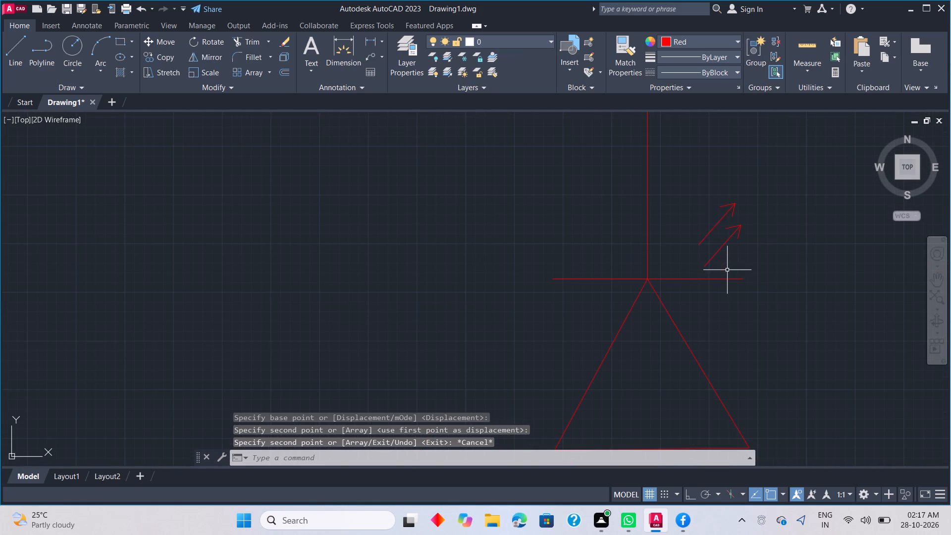
left_click(681, 174)
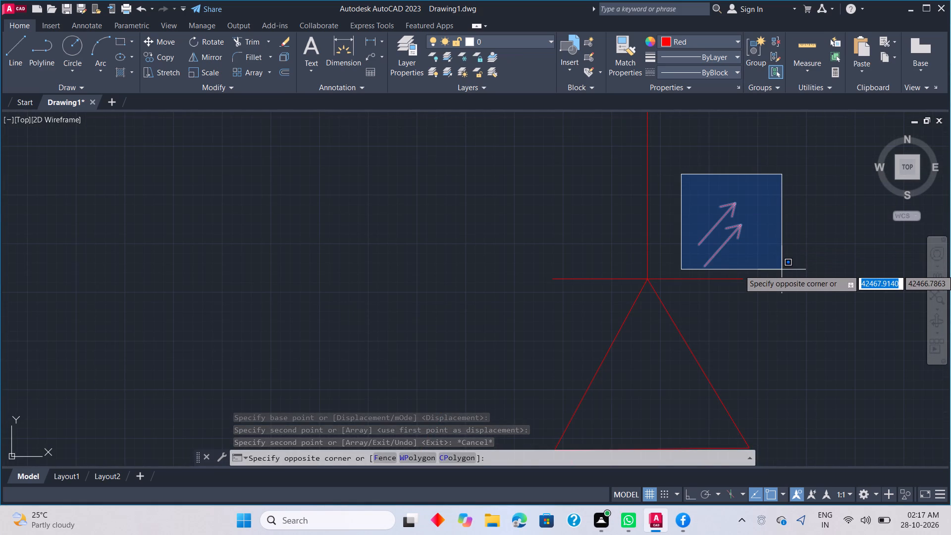
left_click(782, 269)
right_click(783, 267)
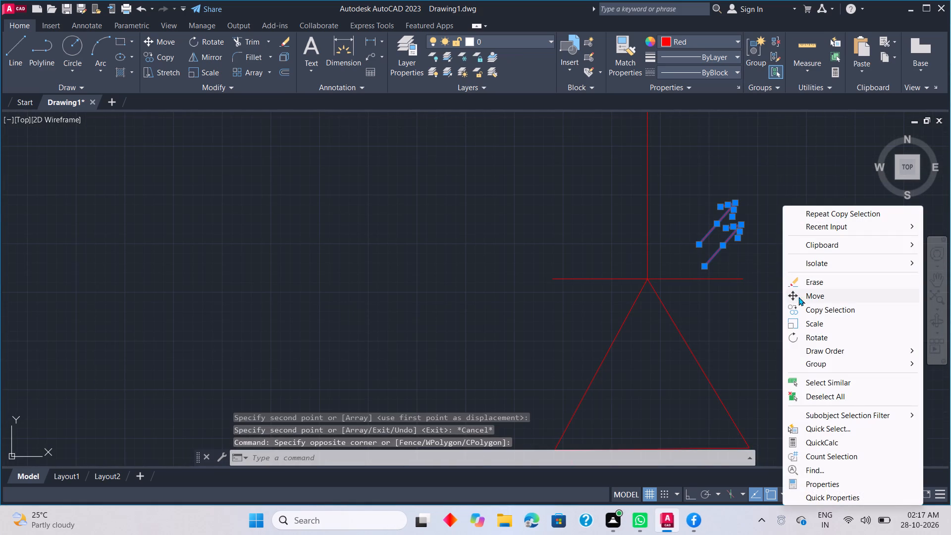
left_click(801, 294)
left_click(710, 267)
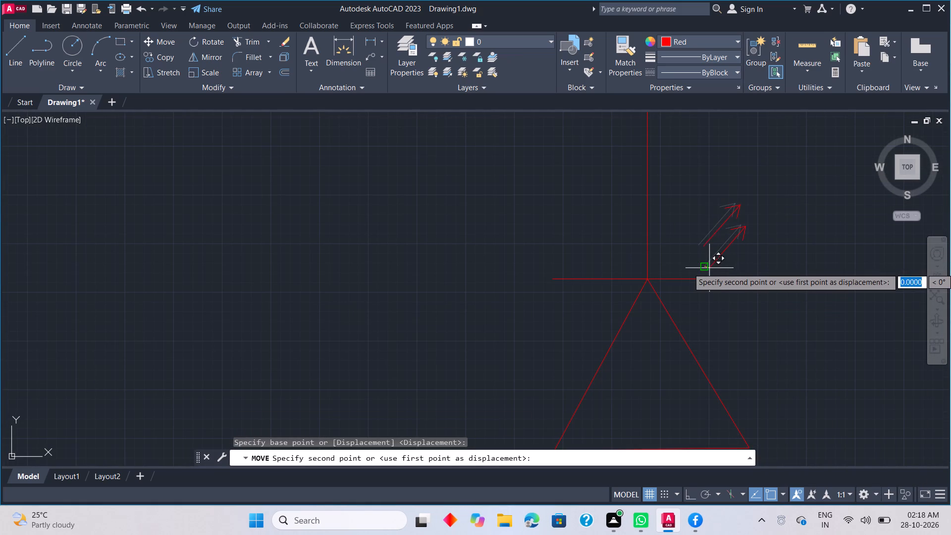
scroll(709, 269, "up", 4)
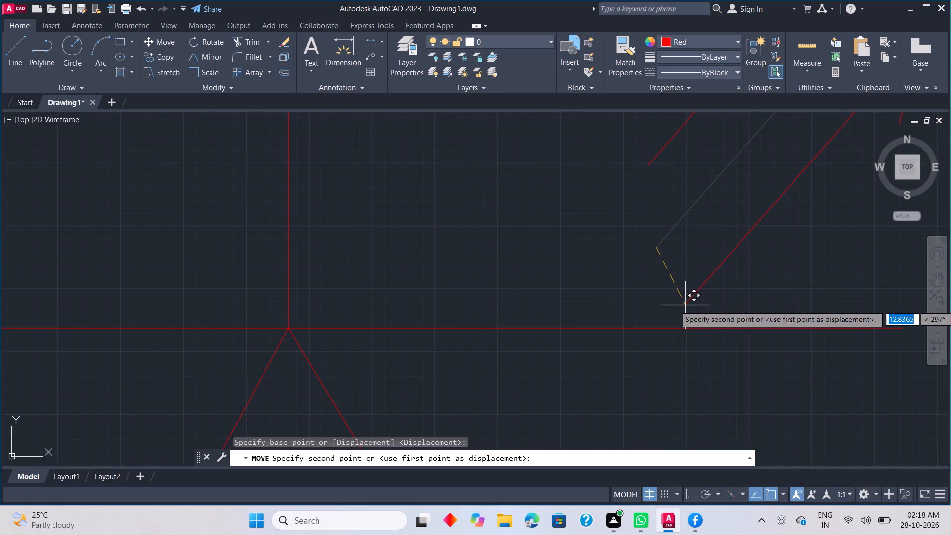
left_click(675, 313)
key("Escape")
Scale both diagonal arrows up about 1.7 times from the lower arrow's tail.
scroll(685, 277, "down", 8)
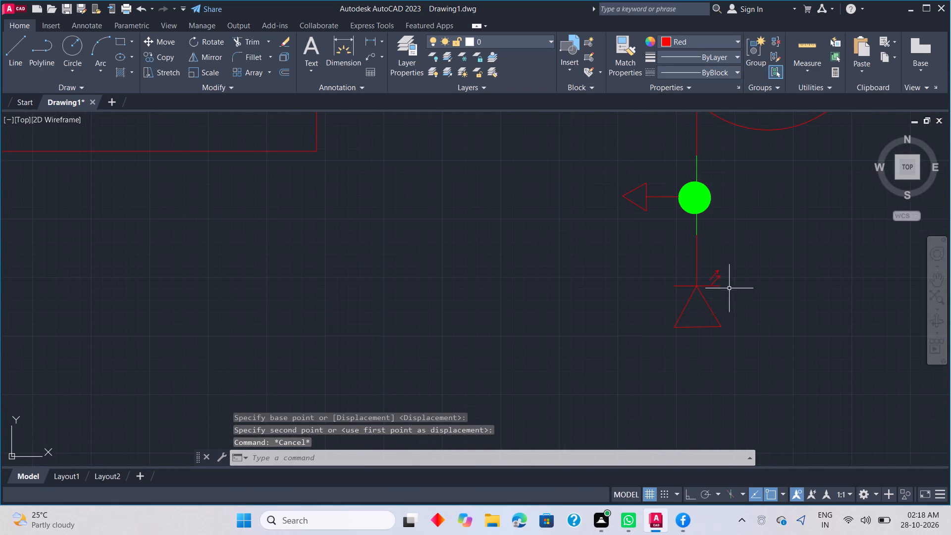
scroll(729, 317, "down", 2)
middle_click_drag(751, 364, 732, 291)
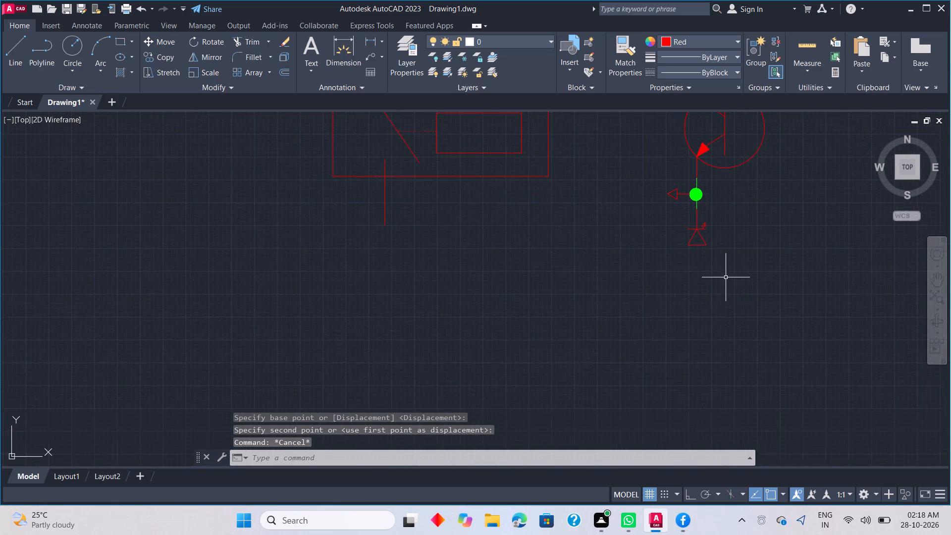
scroll(721, 265, "down", 2)
scroll(704, 260, "up", 3)
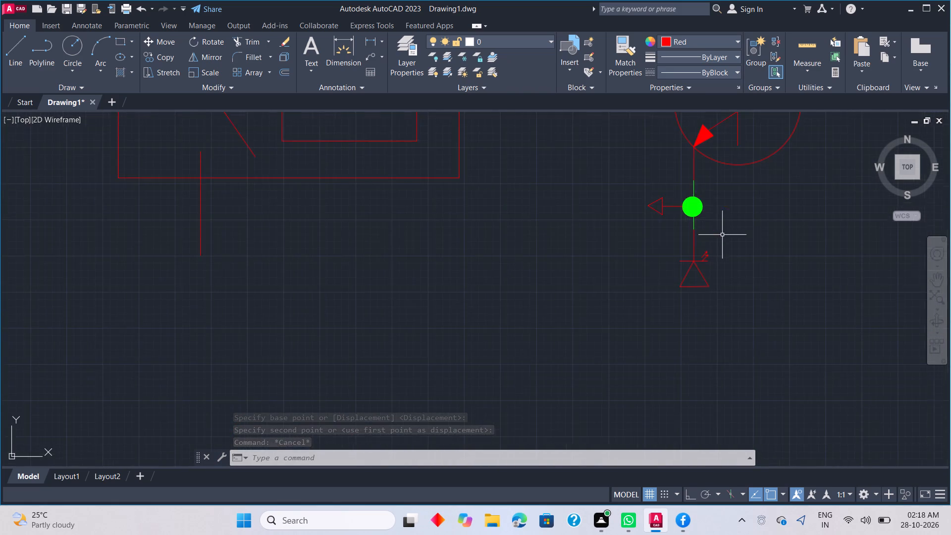
scroll(716, 246, "up", 4)
middle_click_drag(716, 246, 770, 369)
middle_click_drag(734, 386, 761, 233)
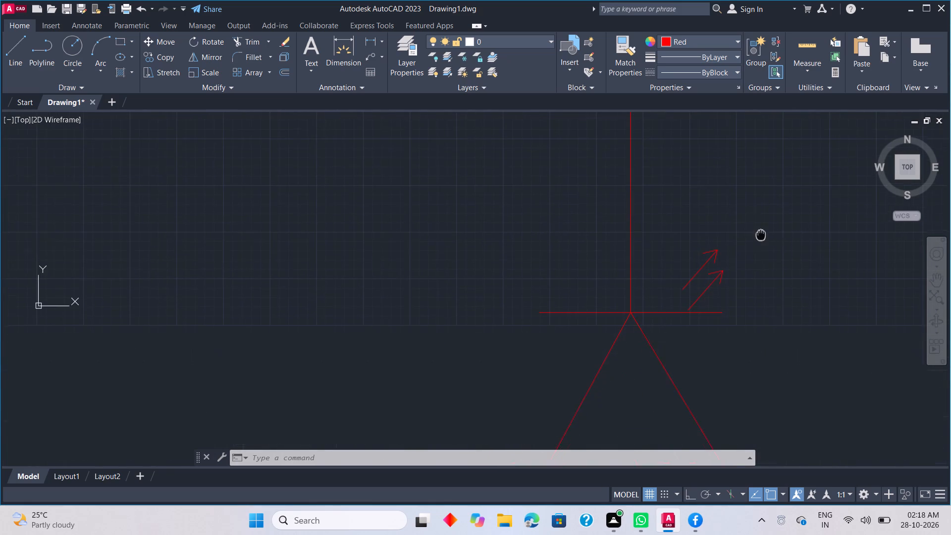
scroll(730, 256, "up", 2)
middle_click_drag(721, 275, 735, 233)
left_click(590, 169)
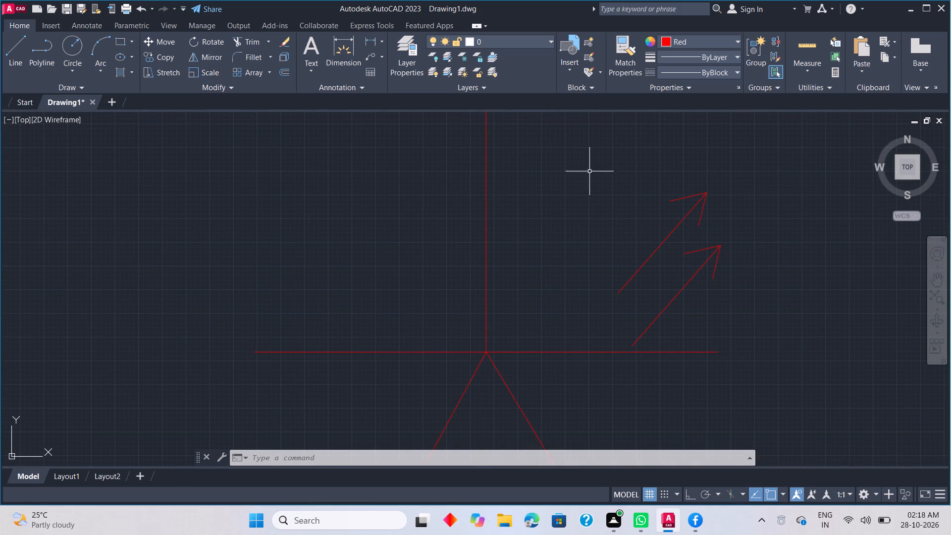
left_click(774, 350)
right_click(812, 323)
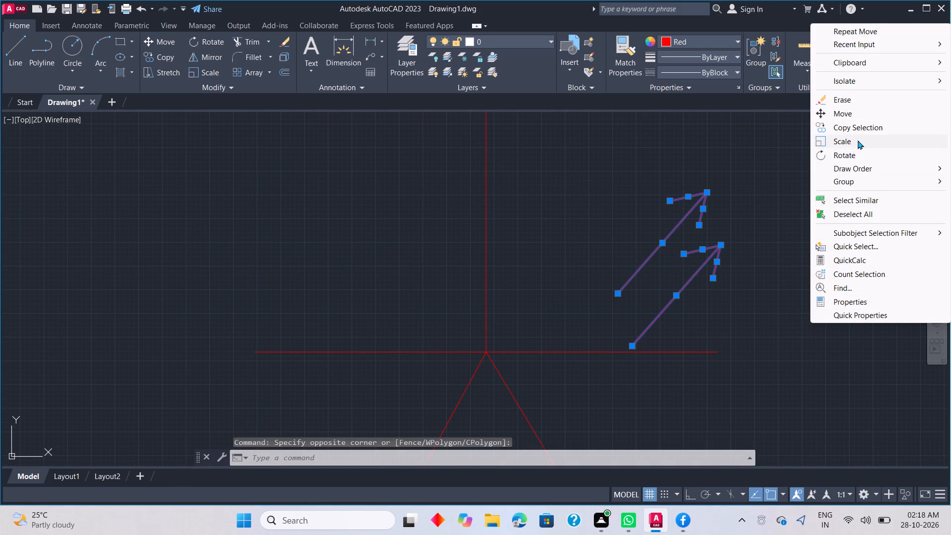
left_click(857, 140)
left_click(633, 343)
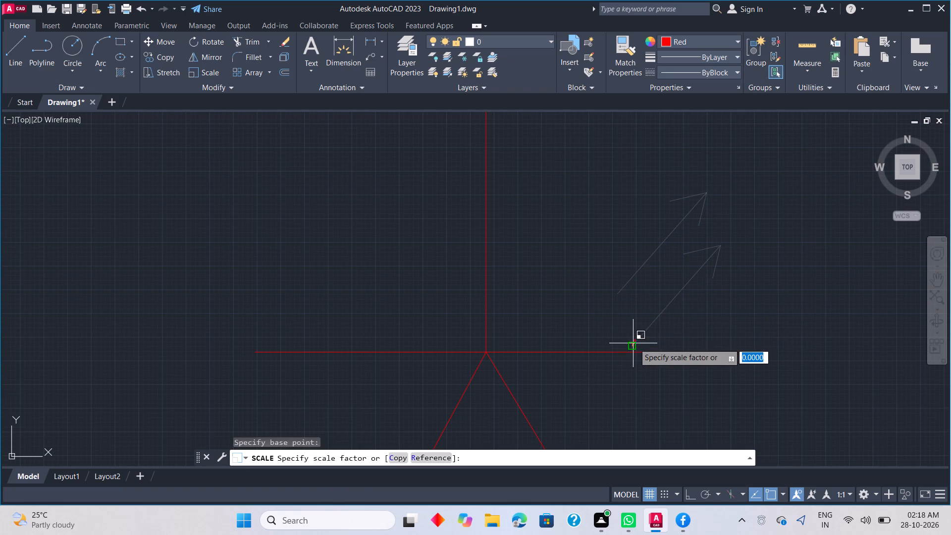
left_click(600, 216)
Scale both diagonal arrows up again by a factor of about 3.2 from the lower arrow's tail.
scroll(696, 248, "down", 2)
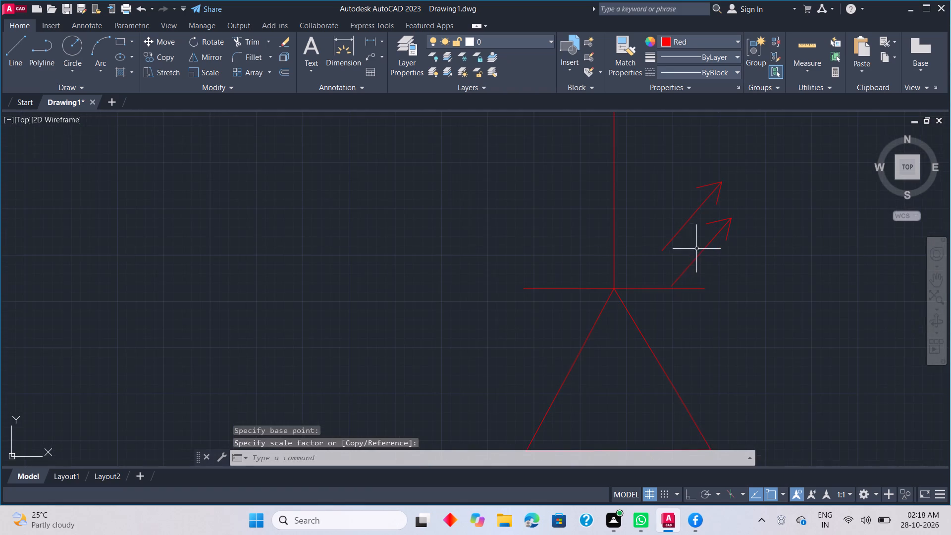
scroll(710, 274, "down", 6)
scroll(708, 309, "up", 1)
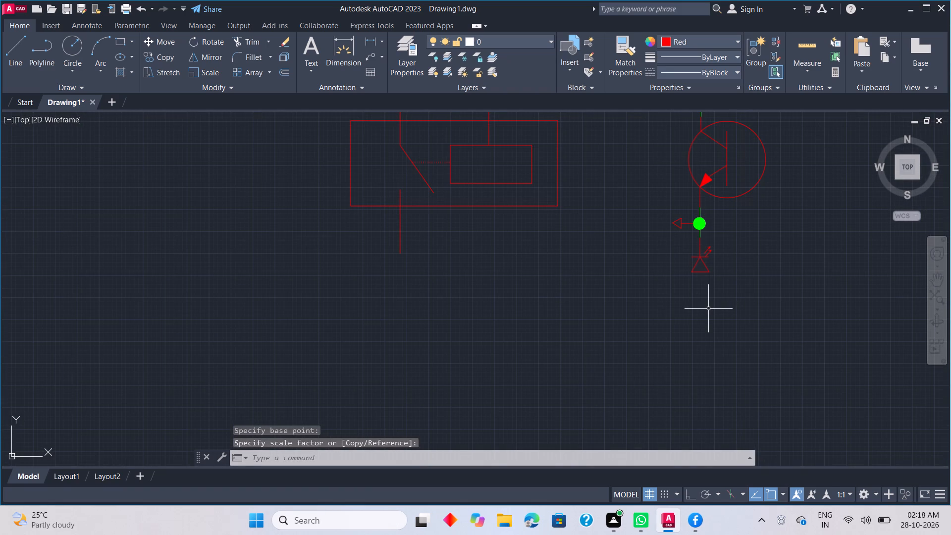
scroll(708, 308, "down", 4)
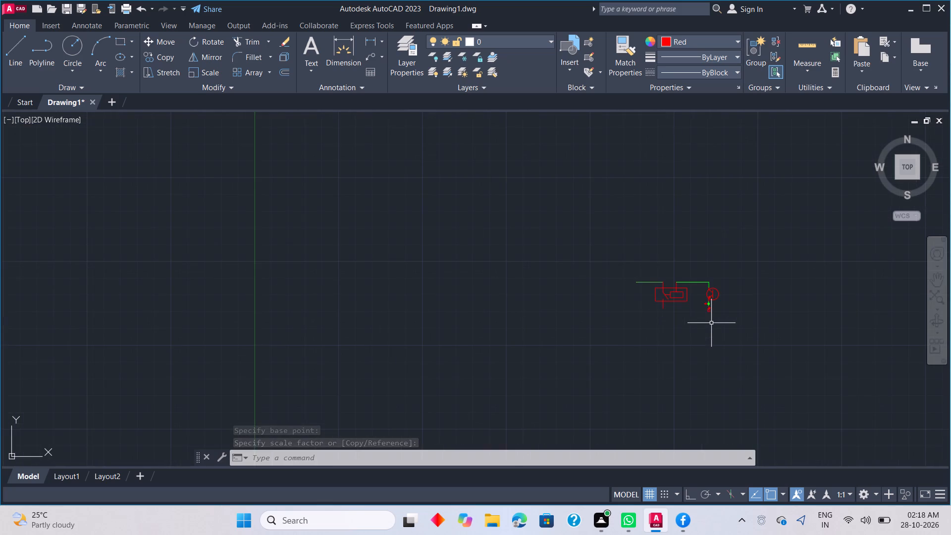
scroll(711, 323, "up", 4)
middle_click_drag(709, 316, 730, 406)
scroll(713, 326, "up", 2)
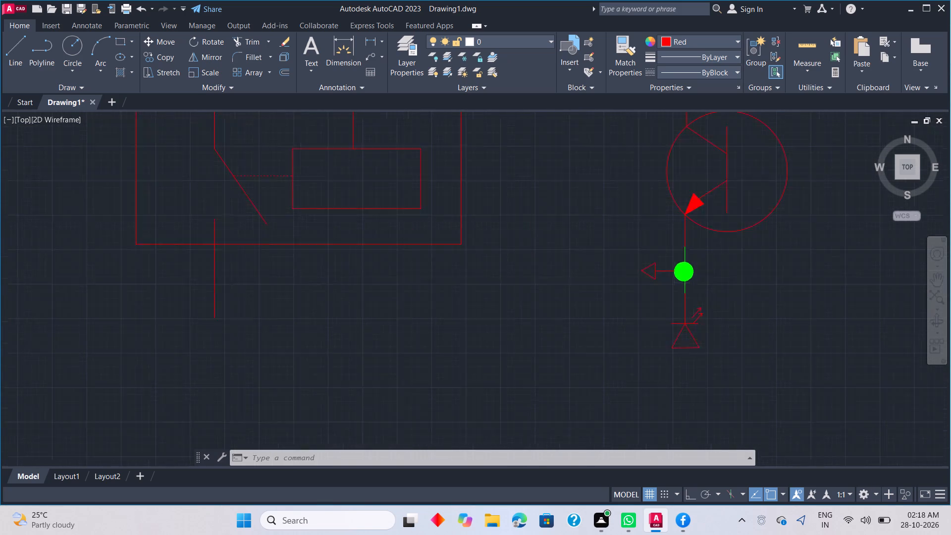
scroll(713, 326, "up", 1)
scroll(668, 309, "up", 2)
left_click(610, 226)
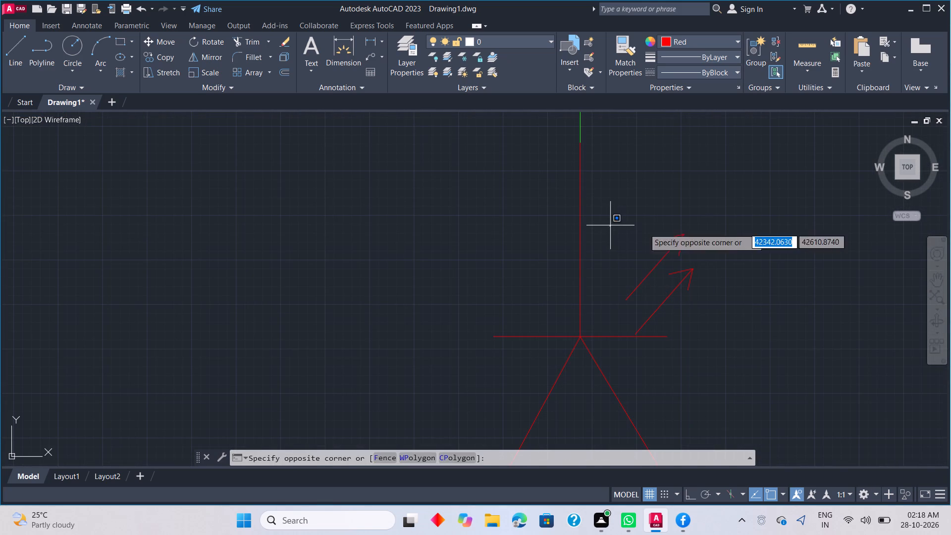
left_click(749, 335)
right_click(754, 336)
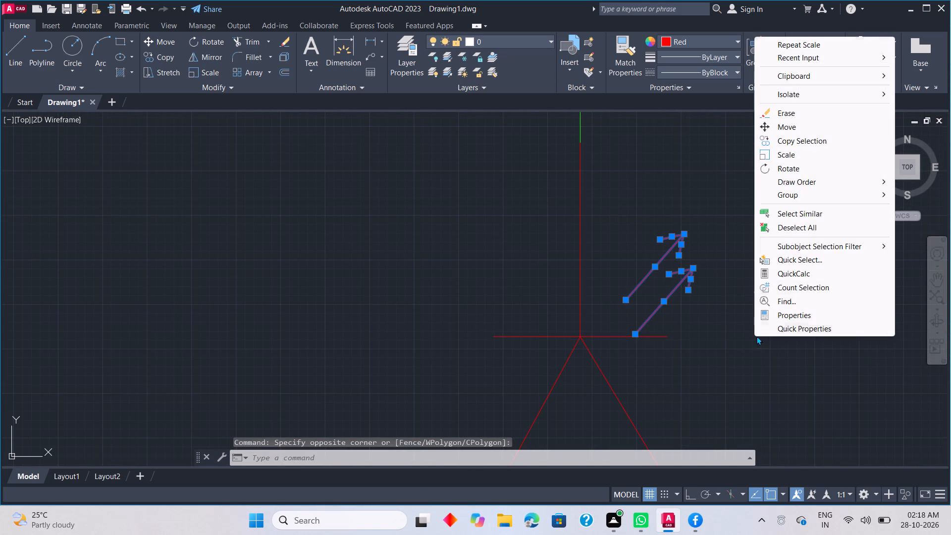
left_click(790, 155)
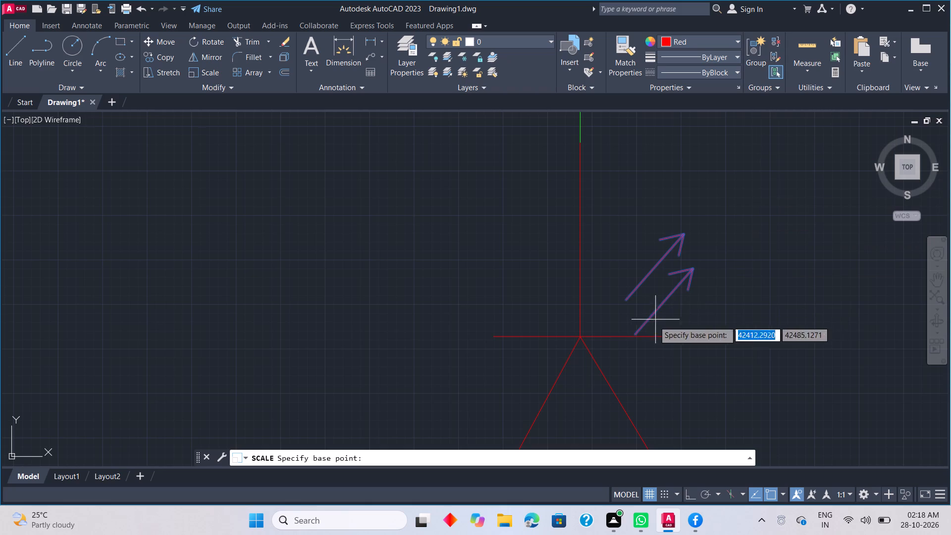
left_click(639, 330)
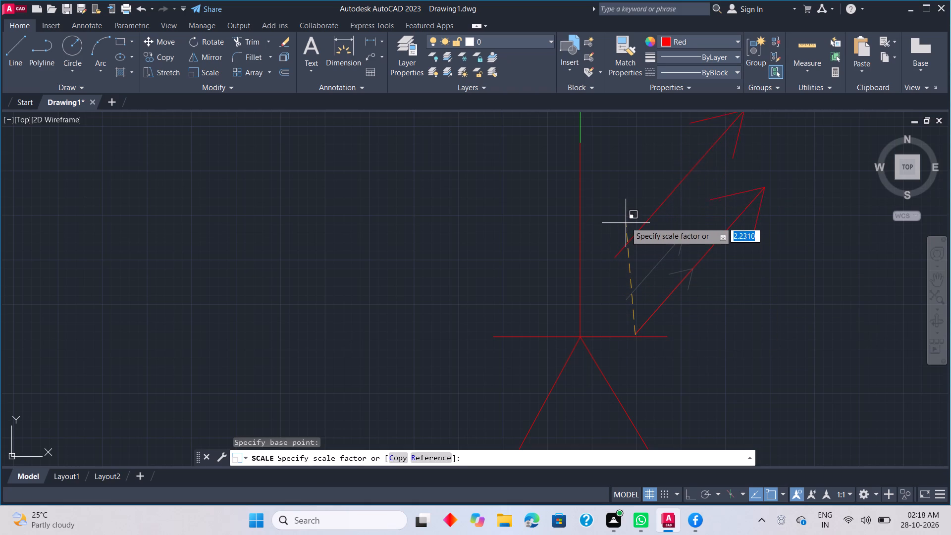
middle_click_drag(626, 221, 639, 338)
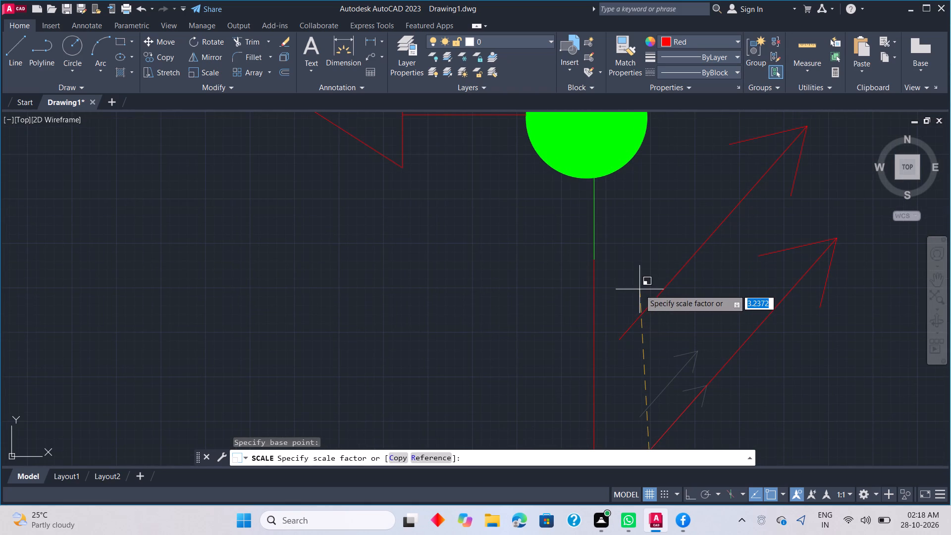
left_click(639, 289)
Examine the size and position of the enlarged arrows against the diode, green node and rest of the schematic.
scroll(684, 344, "down", 3)
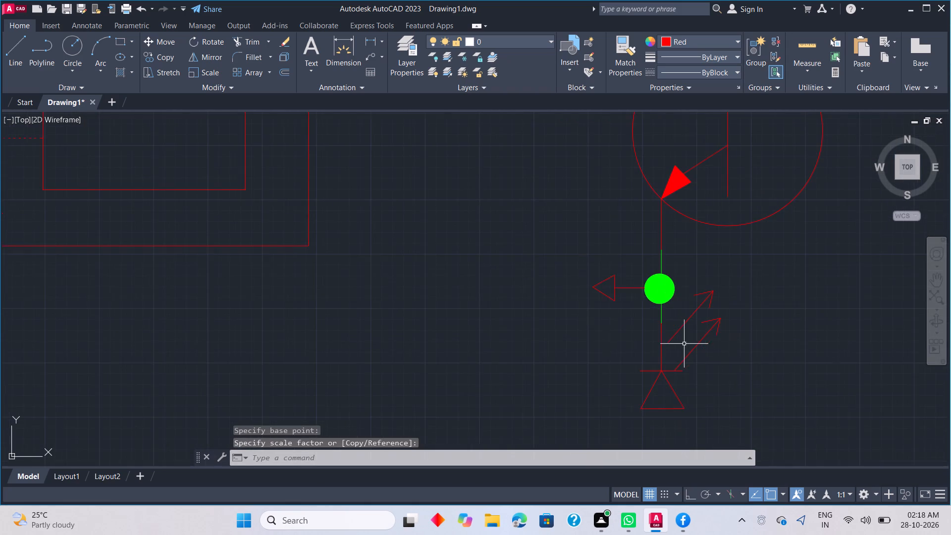
scroll(734, 364, "down", 3)
middle_click_drag(725, 389, 709, 306)
scroll(709, 306, "down", 2)
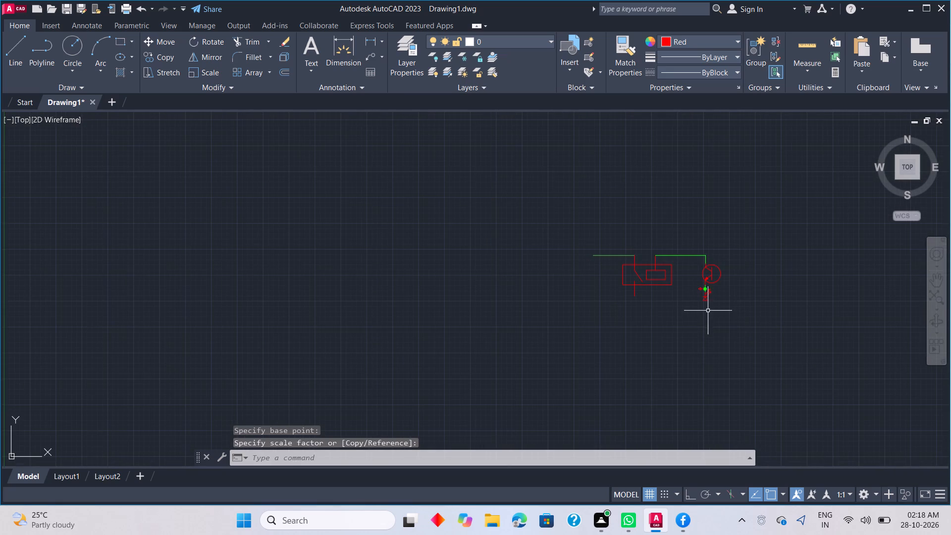
scroll(702, 347, "down", 1)
middle_click_drag(706, 351, 702, 292)
scroll(702, 290, "up", 1)
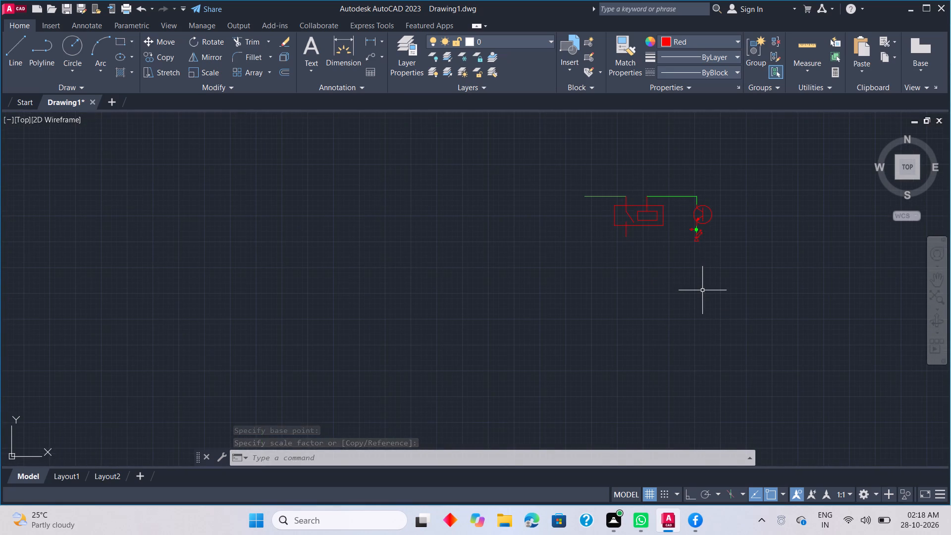
middle_click_drag(701, 290, 681, 251)
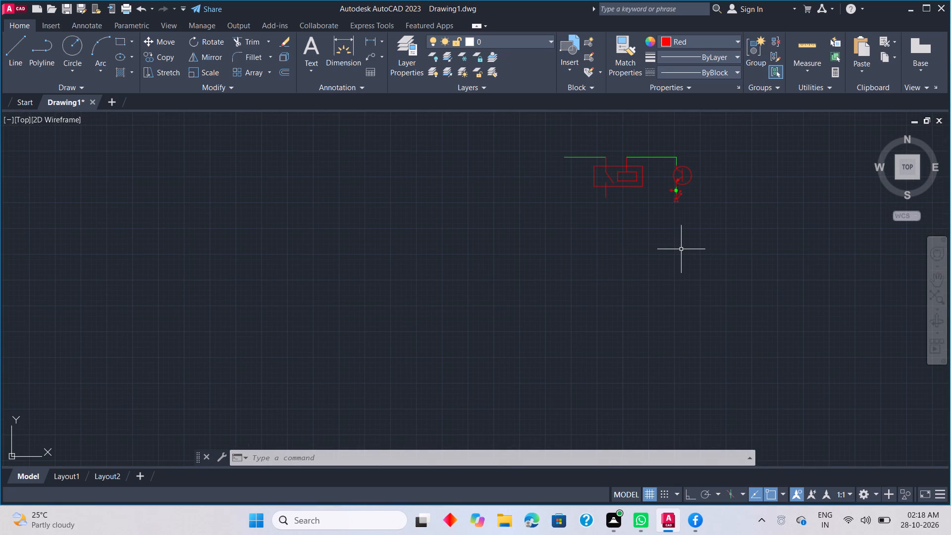
scroll(678, 234, "up", 2)
middle_click_drag(668, 206, 676, 343)
scroll(677, 313, "up", 2)
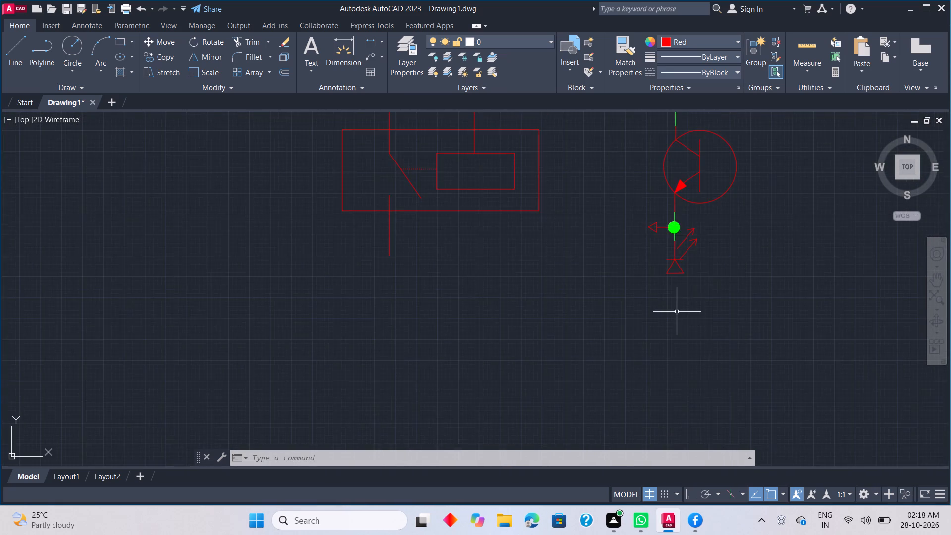
middle_click_drag(677, 281, 698, 334)
scroll(687, 292, "up", 5)
middle_click_drag(713, 264, 713, 267)
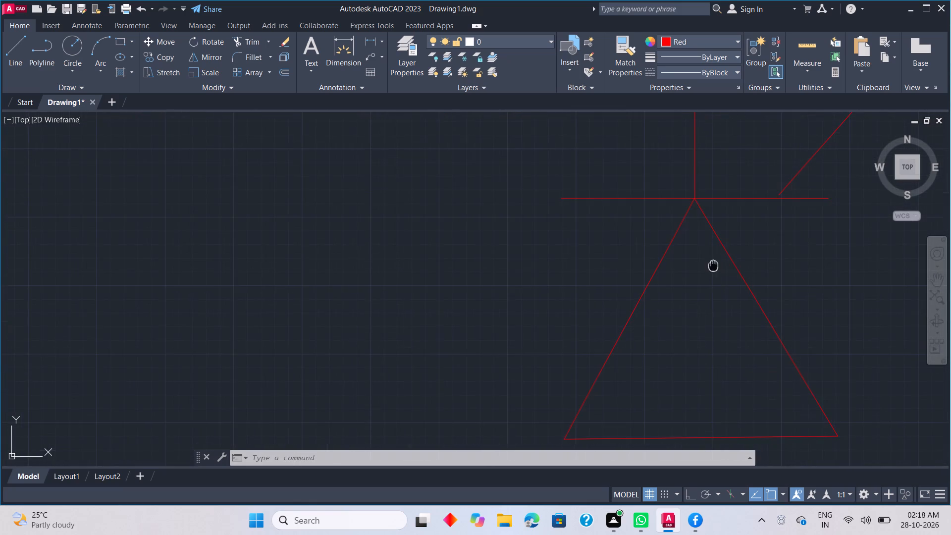
middle_click_drag(713, 267, 607, 427)
scroll(643, 207, "down", 3)
middle_click_drag(642, 226, 627, 325)
scroll(629, 288, "down", 1)
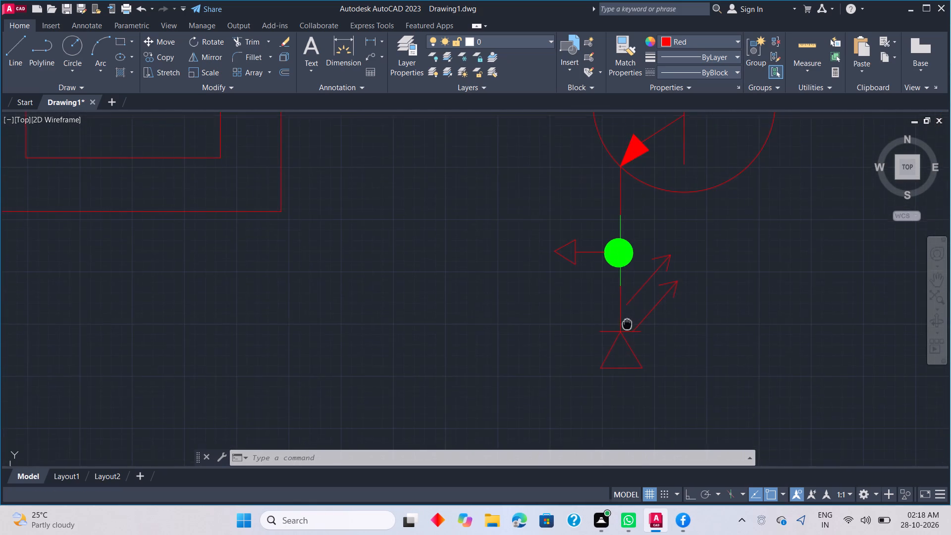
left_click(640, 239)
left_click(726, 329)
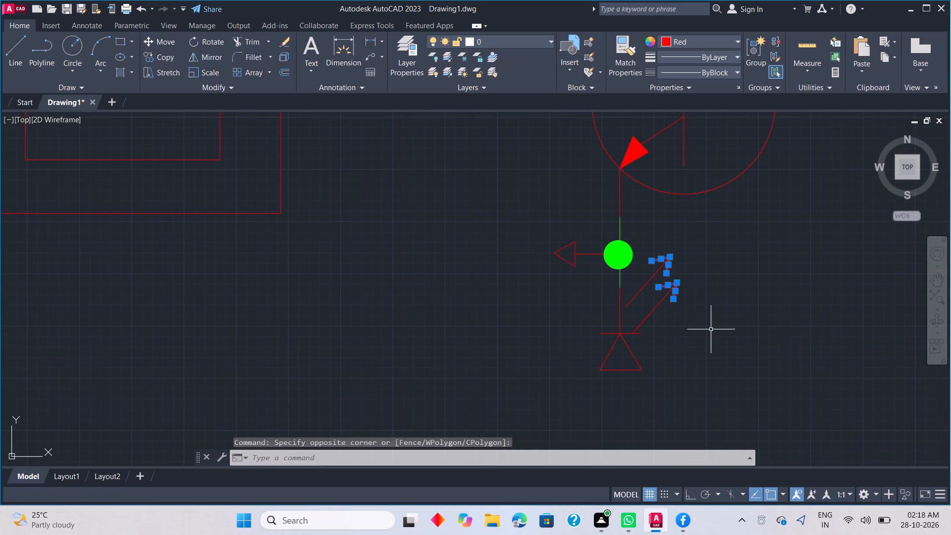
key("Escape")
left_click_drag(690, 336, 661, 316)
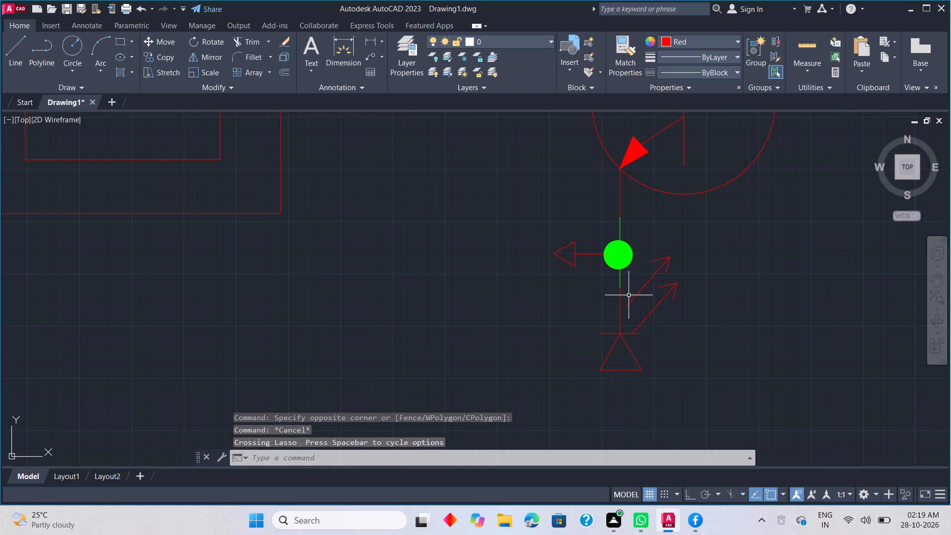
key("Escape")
Move both diagonal arrows up about 35 units, lifting the lower arrow's tail clear of the diode's bar.
left_click(691, 330)
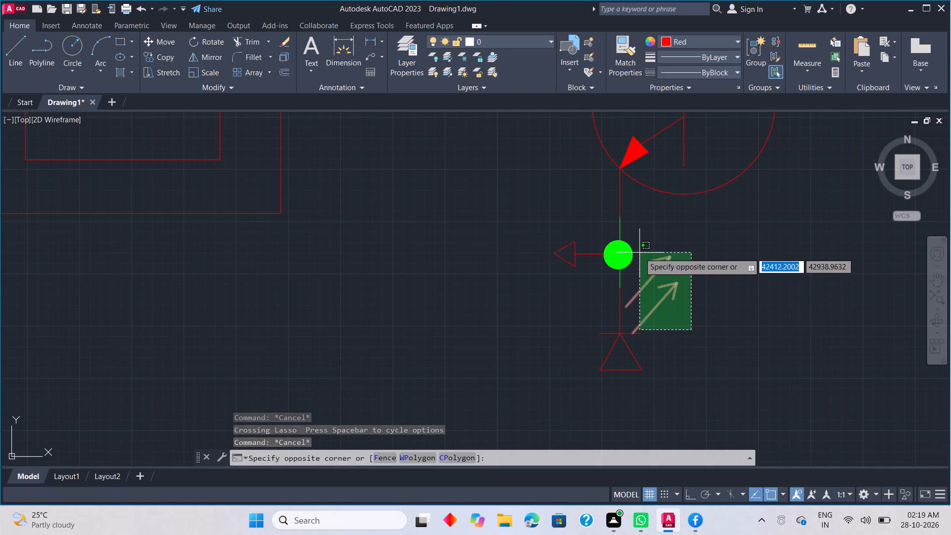
left_click(639, 253)
right_click(671, 347)
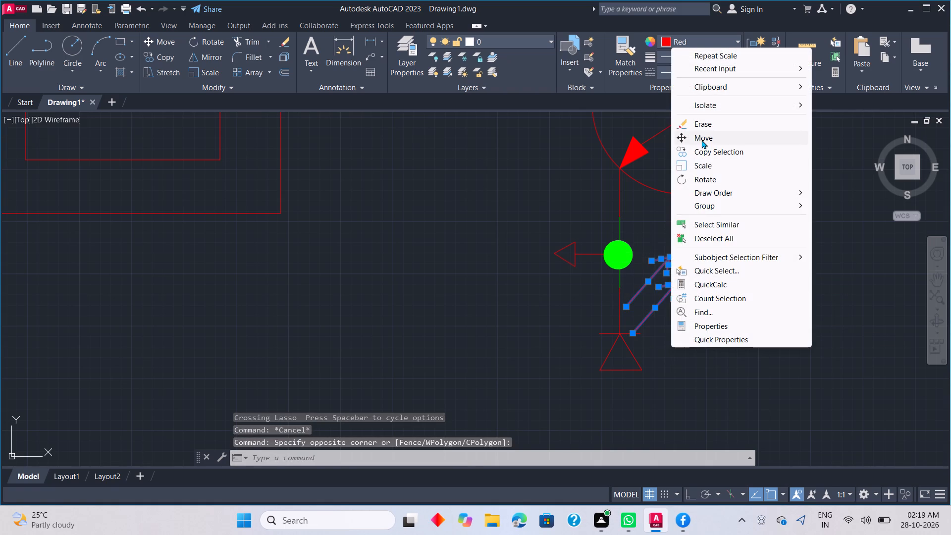
left_click(701, 140)
scroll(646, 334, "up", 3)
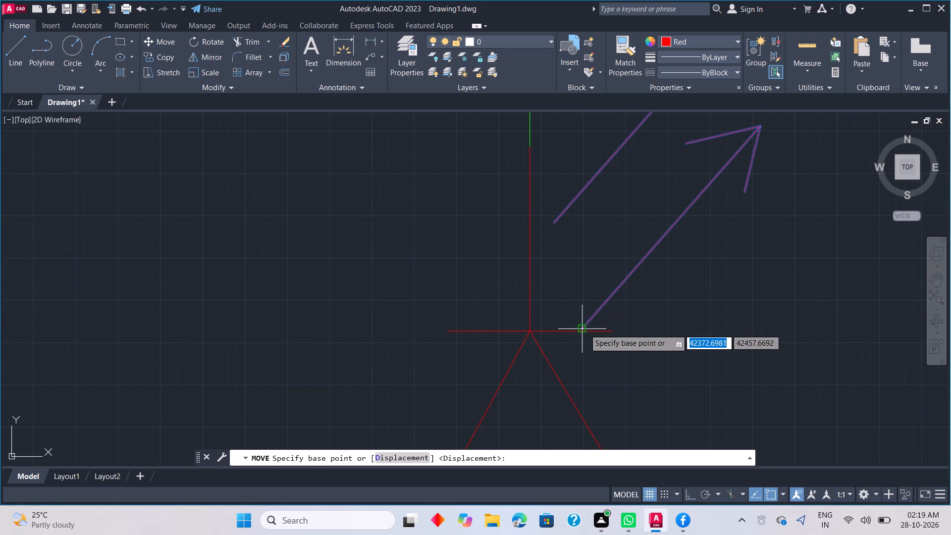
left_click(584, 329)
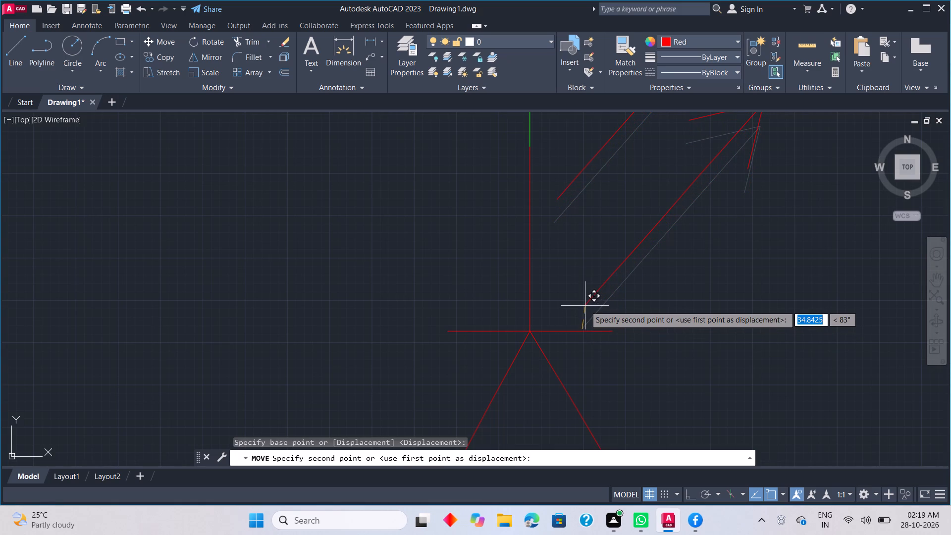
left_click(585, 306)
scroll(618, 317, "down", 3)
key("Escape")
Draw a vertical line about 440 units long down from the diode triangle's apex, with Ortho mode turned on.
scroll(640, 349, "down", 1)
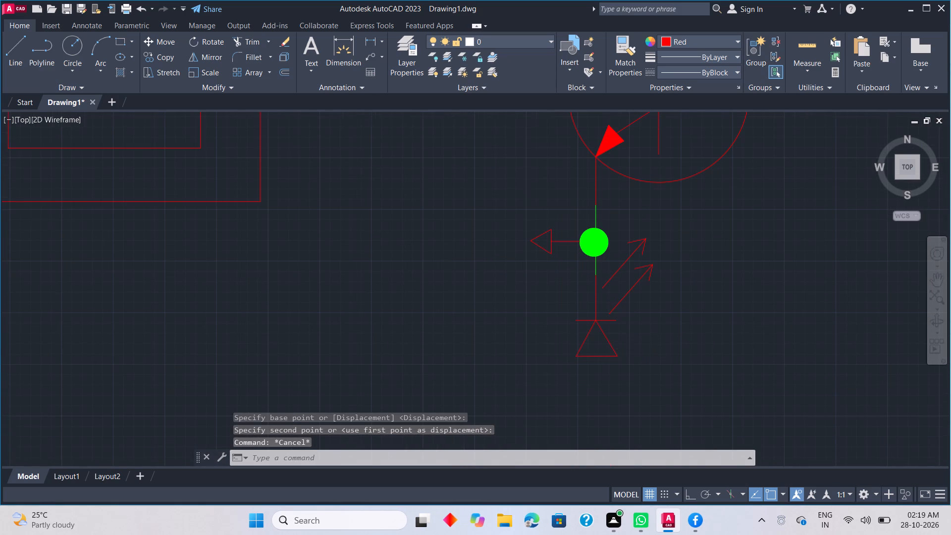
scroll(640, 349, "down", 1)
middle_click_drag(642, 361, 658, 288)
scroll(658, 288, "down", 2)
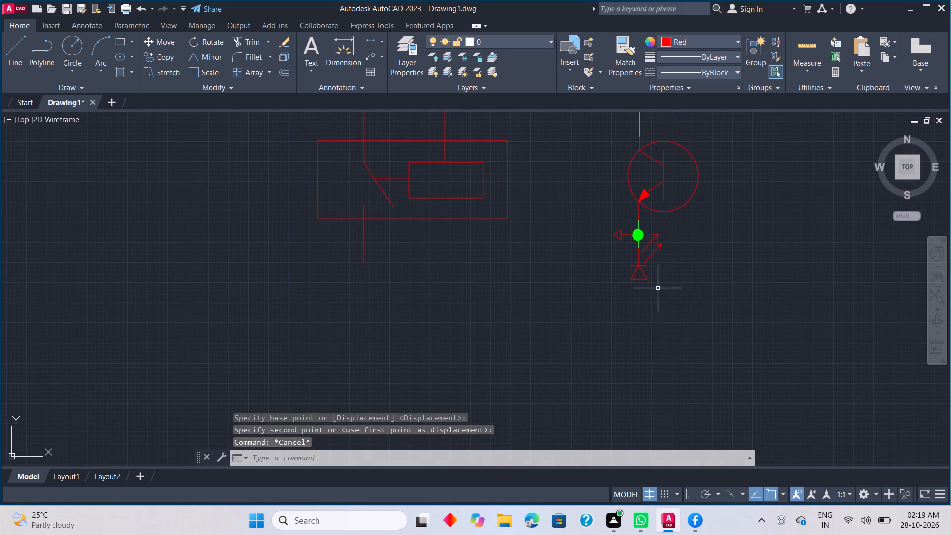
left_click(658, 288)
type("l")
key("space")
scroll(644, 290, "up", 2)
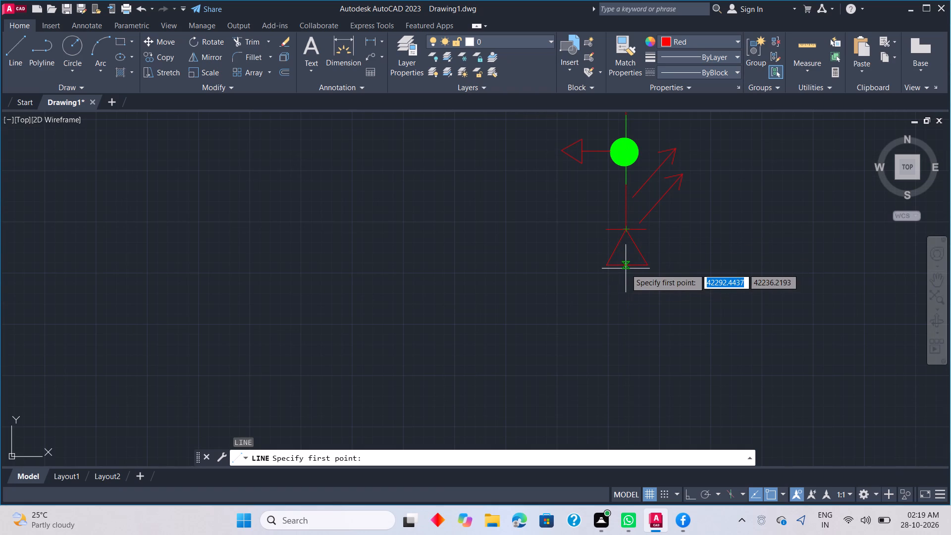
left_click(628, 233)
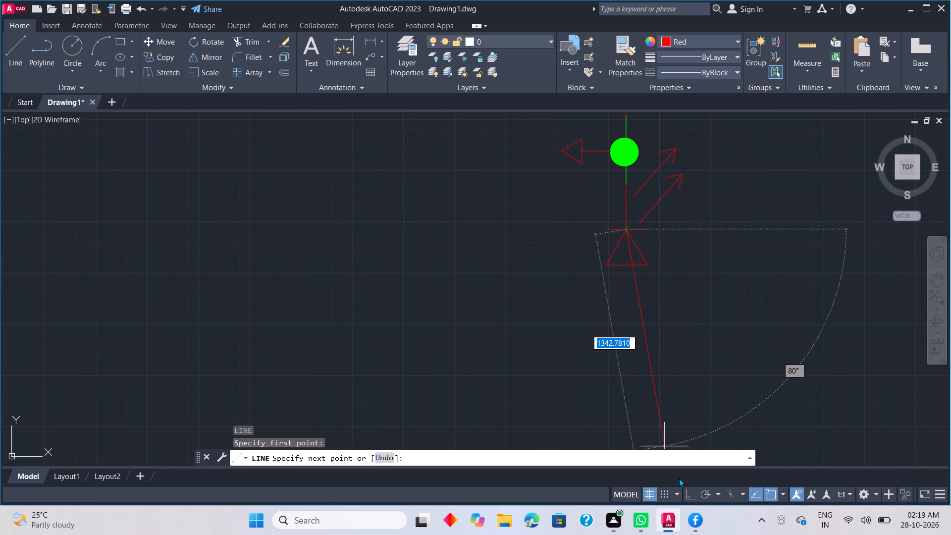
left_click(687, 494)
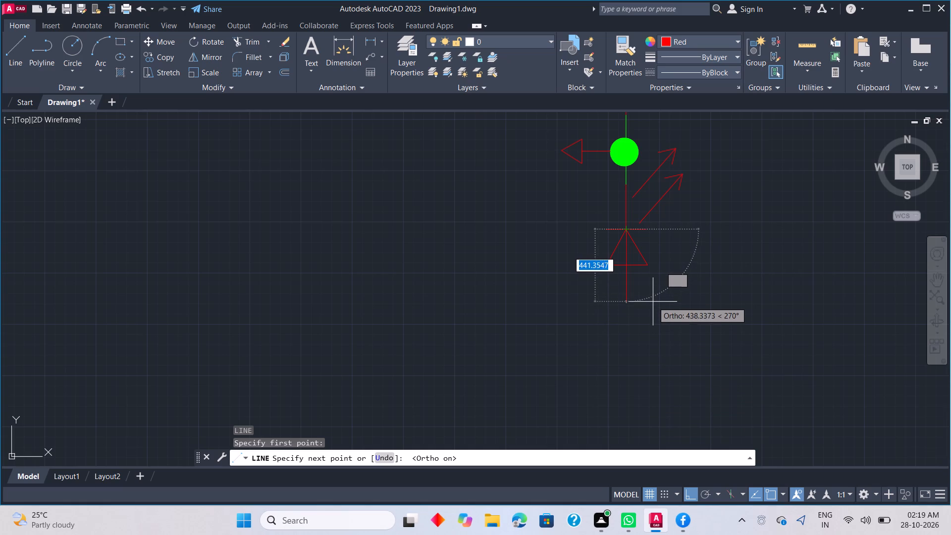
left_click(653, 300)
key("Escape")
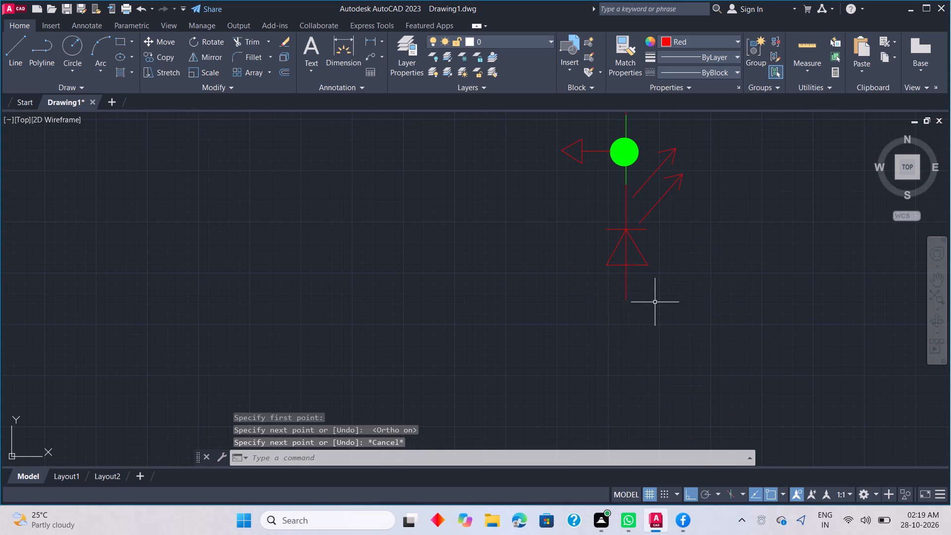
Trim away the part of the vertical line inside the diode triangle.
type("tr")
key("space")
left_click(626, 248)
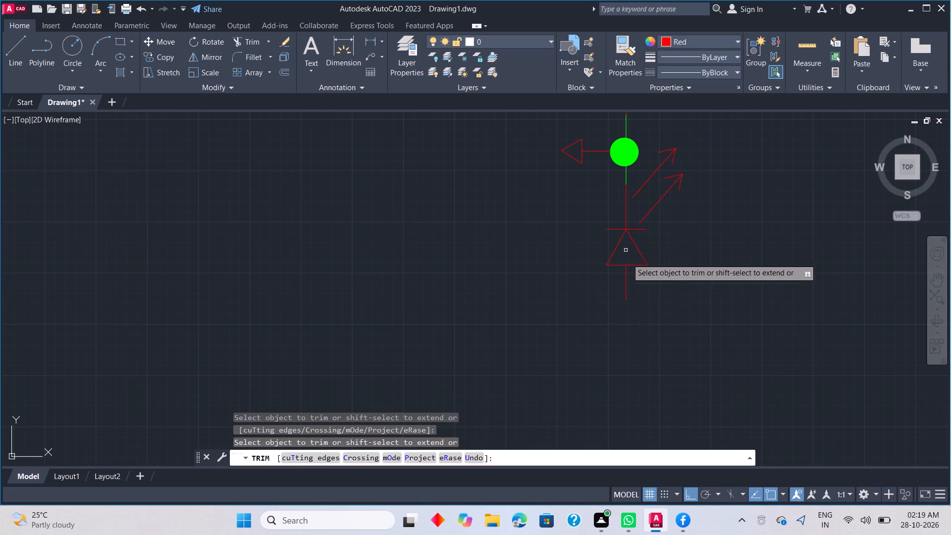
key("Escape")
Draw an upright rectangle about 130 by 278 units, its top edge touching the lower end of the diode's lead.
middle_click_drag(640, 312, 645, 288)
type("re")
type("c")
key("space")
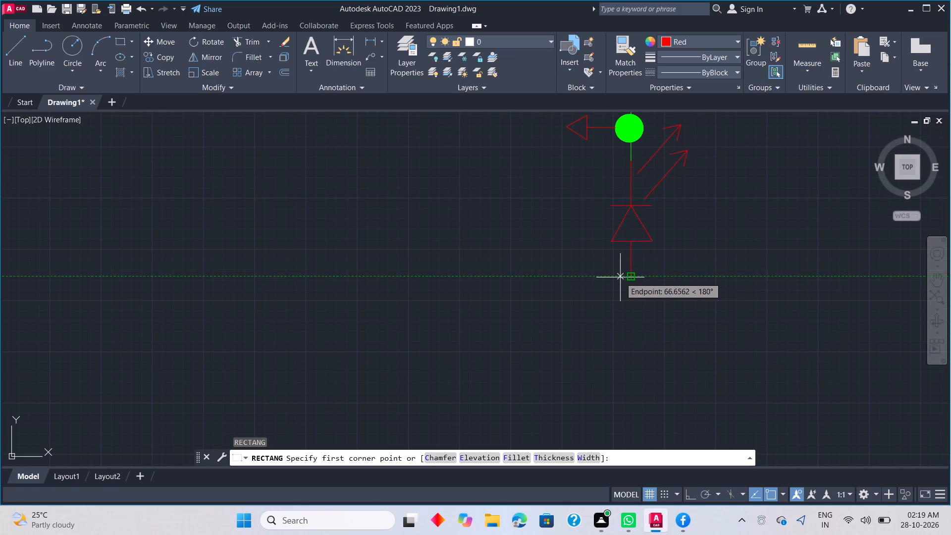
left_click(621, 276)
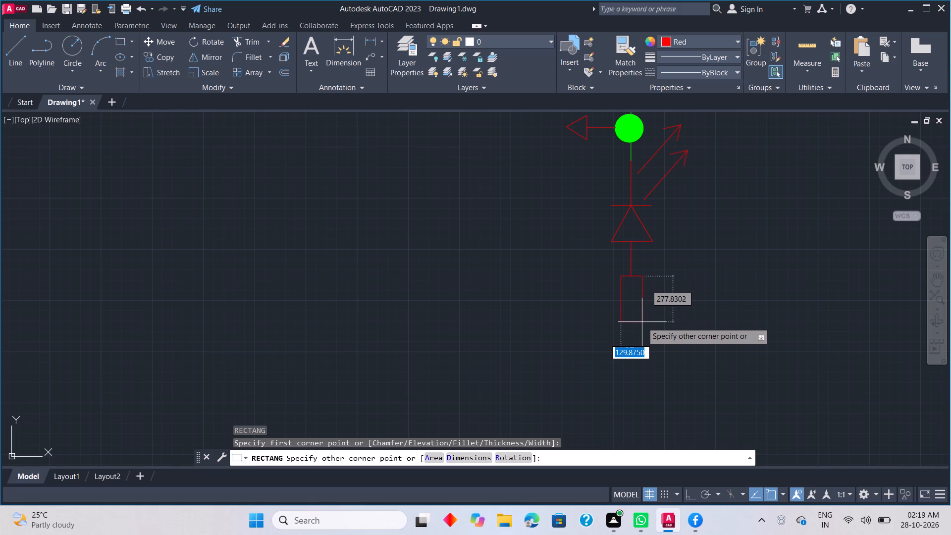
left_click(642, 322)
Draw a vertical line about 370 units long from the diode lead's lower end down through the small rectangle.
scroll(687, 330, "down", 2)
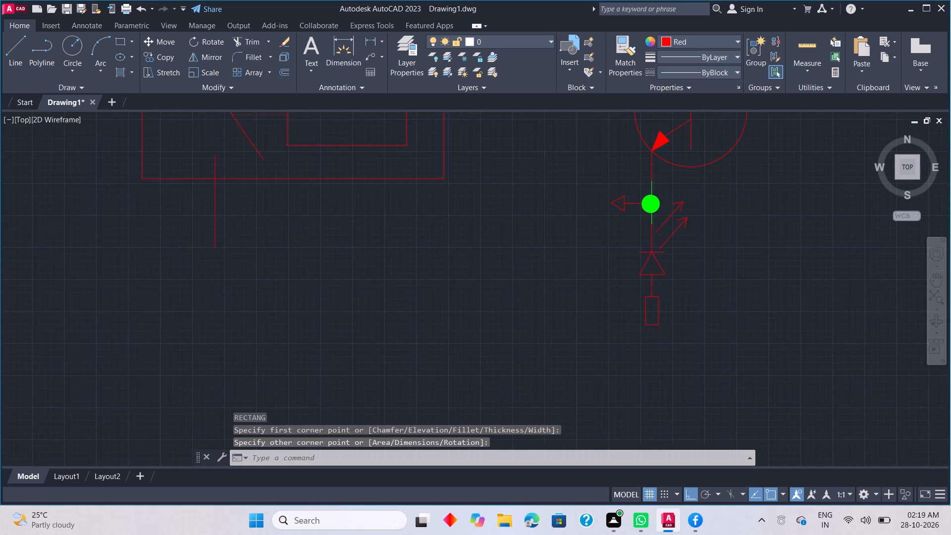
scroll(687, 330, "down", 3)
scroll(693, 358, "up", 2)
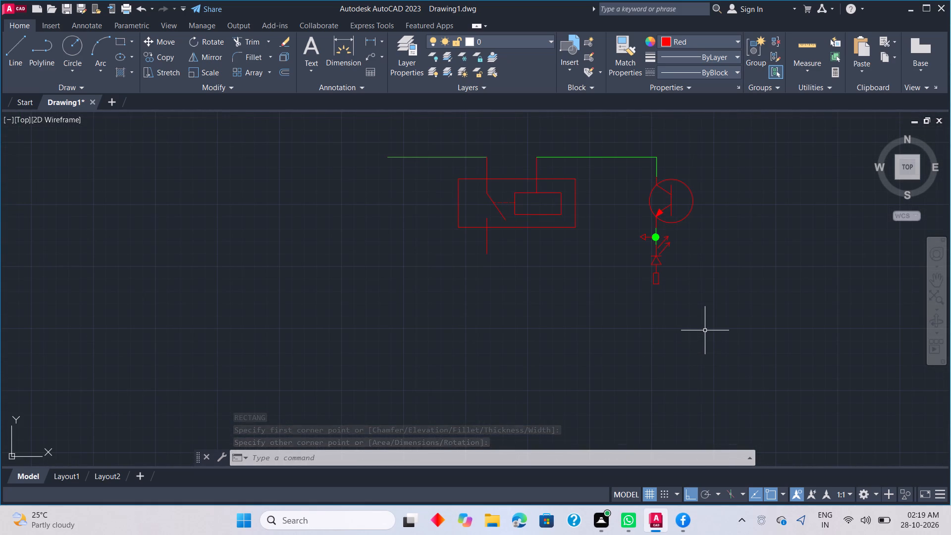
type("l")
key("space")
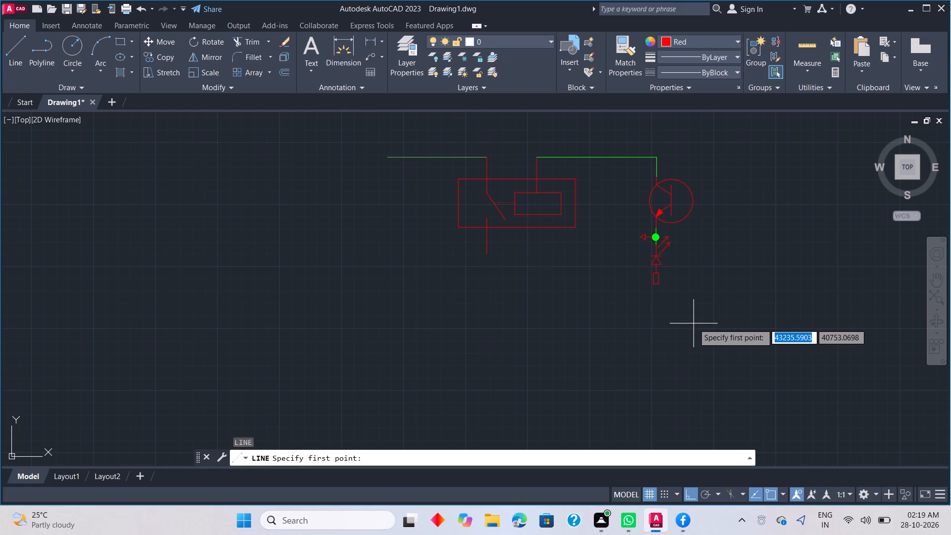
scroll(653, 300, "up", 2)
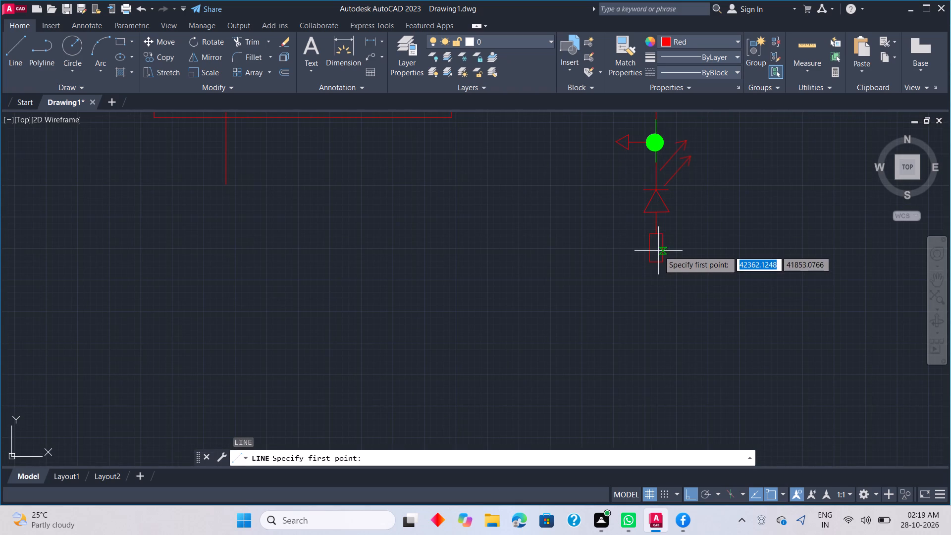
left_click(654, 231)
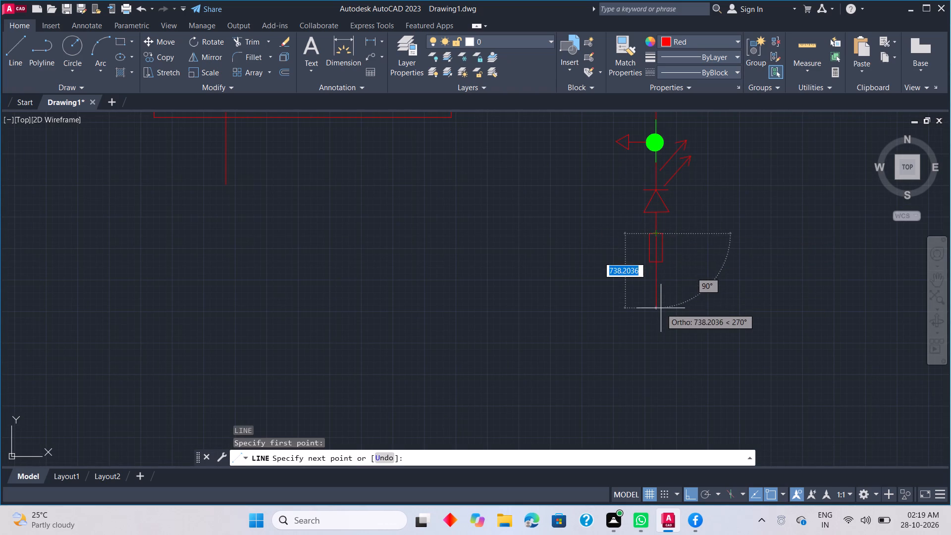
left_click(661, 271)
key("Escape")
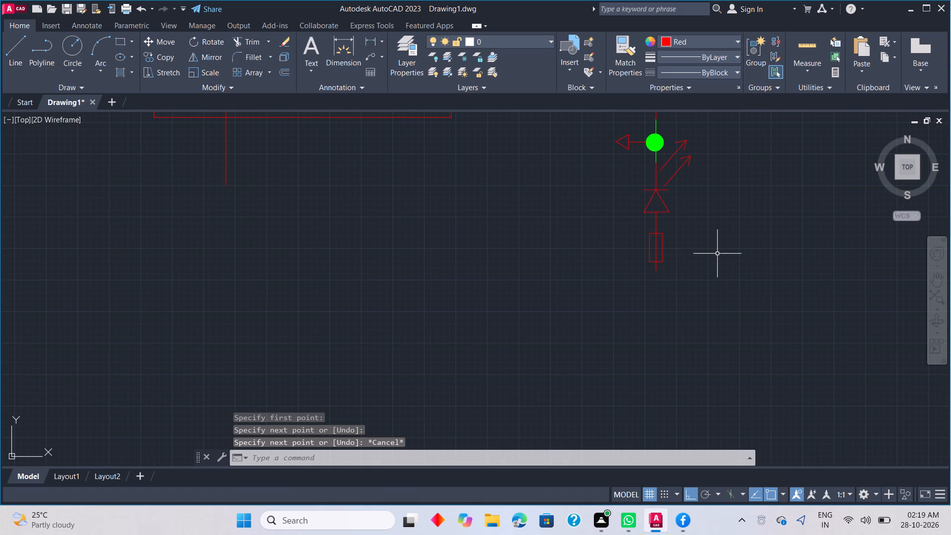
Trim away the part of the vertical line inside the small rectangle, leaving a short lead below it.
key("t")
type("r")
key("space")
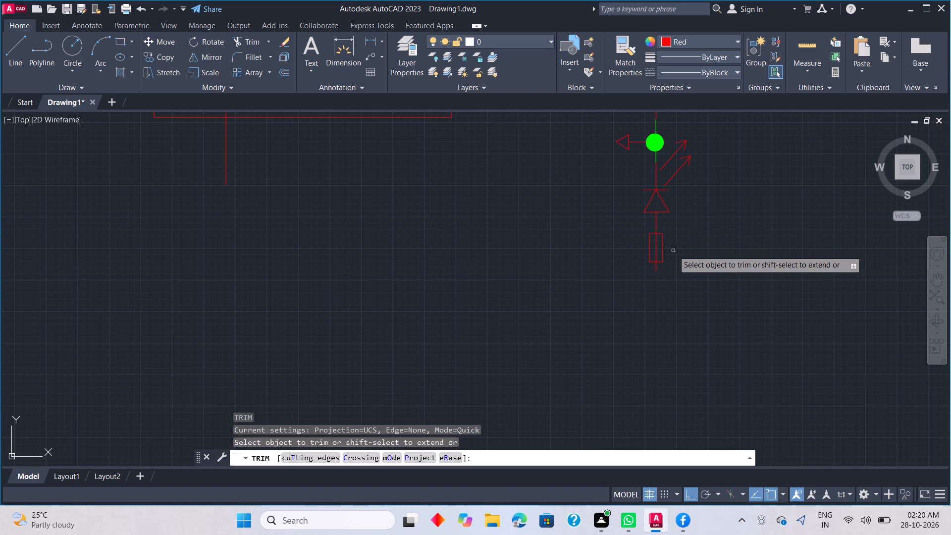
left_click(655, 245)
key("Escape")
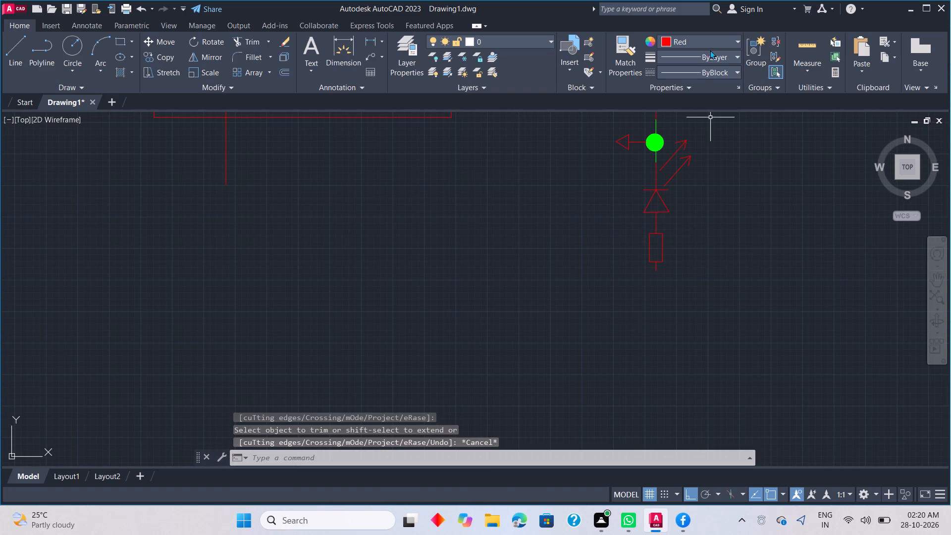
Set the current colour to Green and start a vertical wire downward from the end of the small rectangle's lower lead.
left_click(709, 45)
left_click(693, 163)
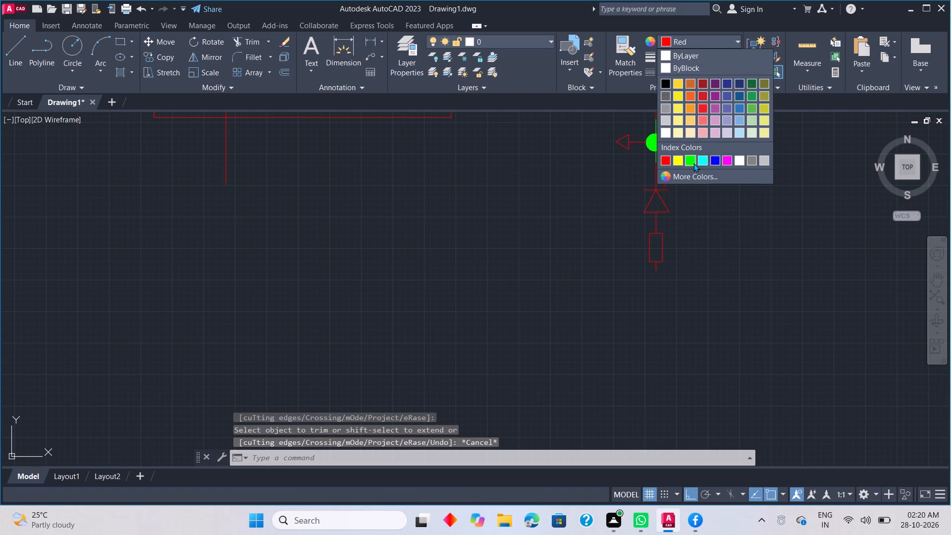
key("space")
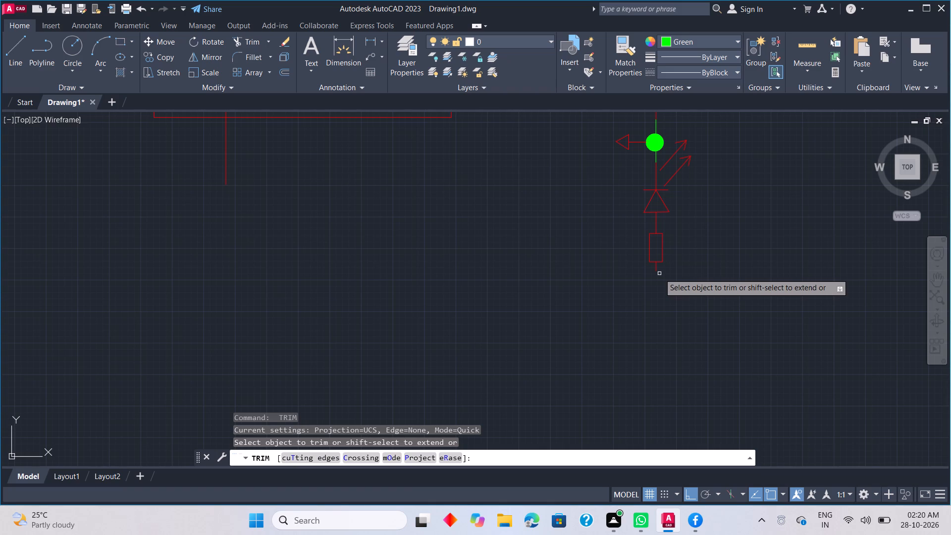
key("Escape")
key("l")
key("space")
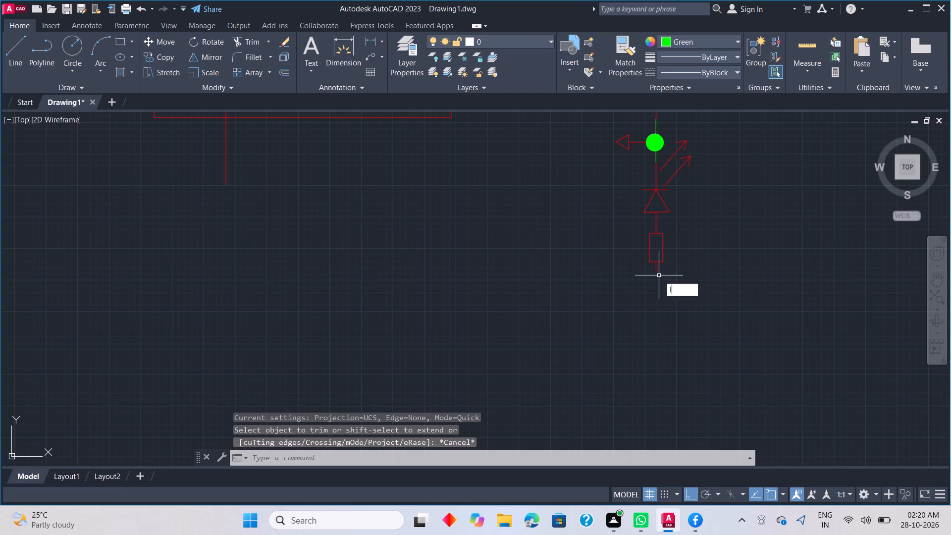
left_click(659, 273)
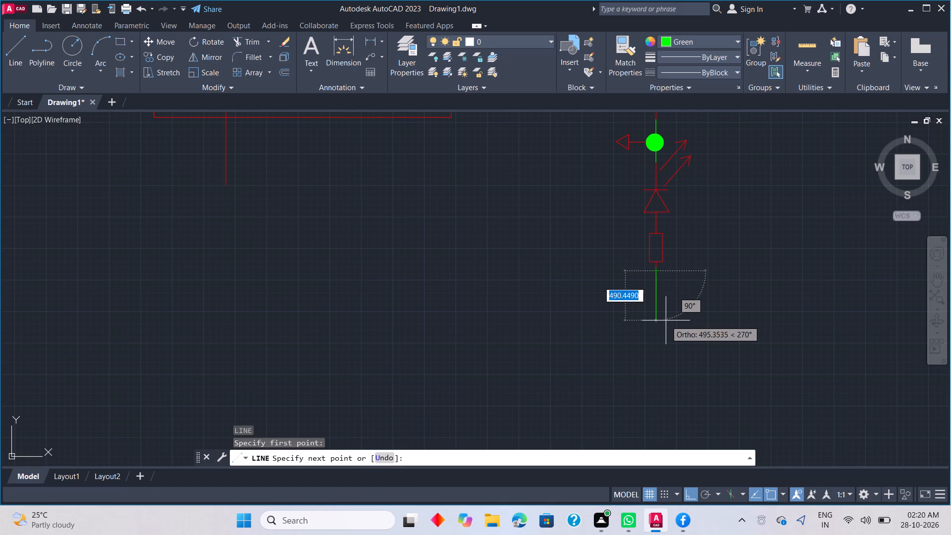
scroll(666, 320, "down", 3)
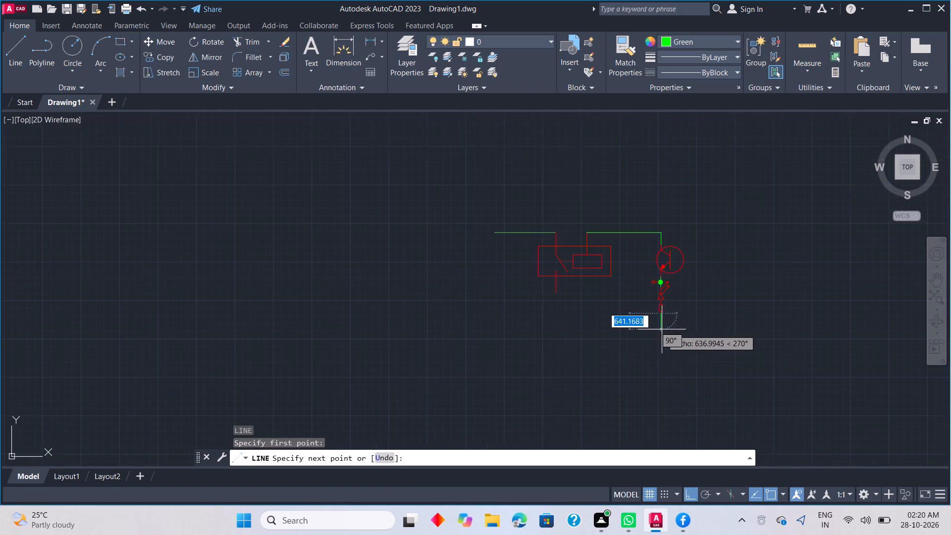
middle_click_drag(661, 338, 652, 286)
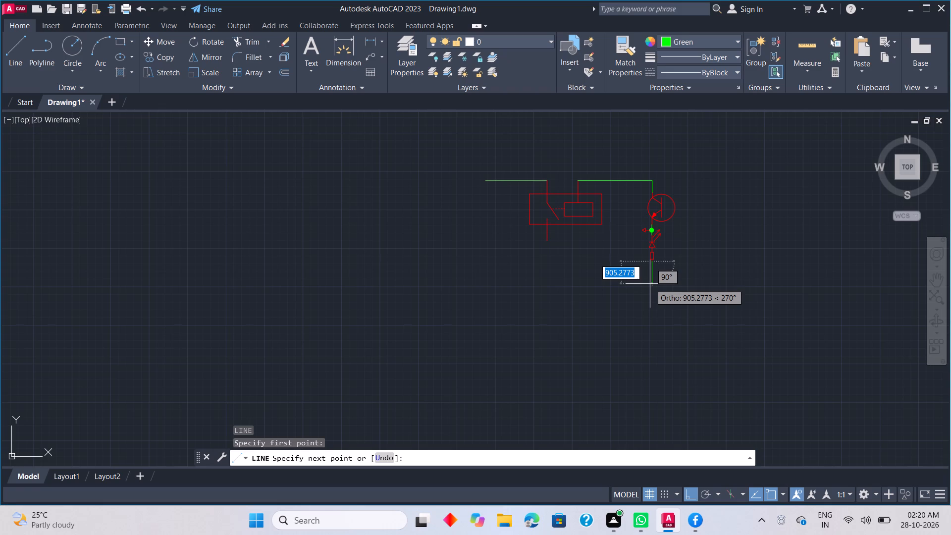
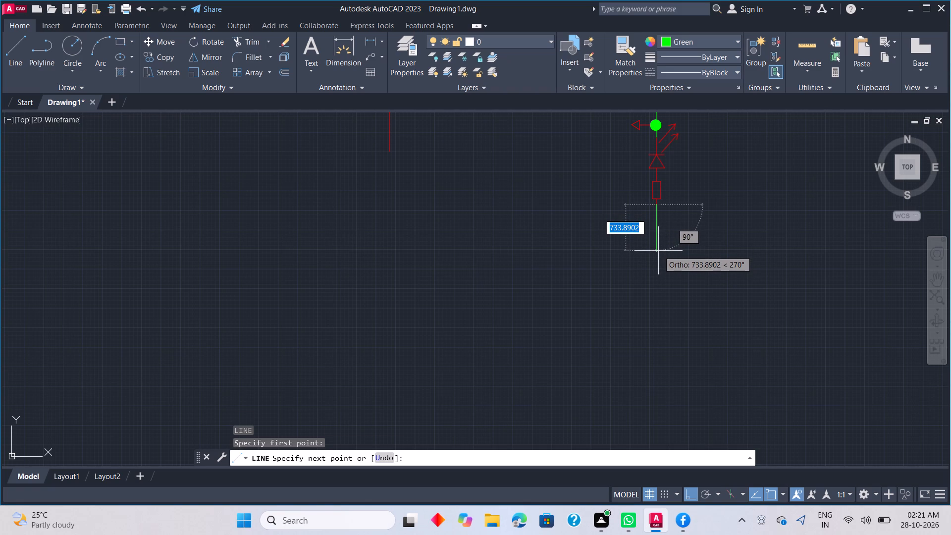
Copy the green junction dot straight down about 1336 units, onto the lower end of the lead below the small rectangle.
key("Escape")
scroll(661, 236, "up", 1)
middle_click_drag(661, 236, 662, 237)
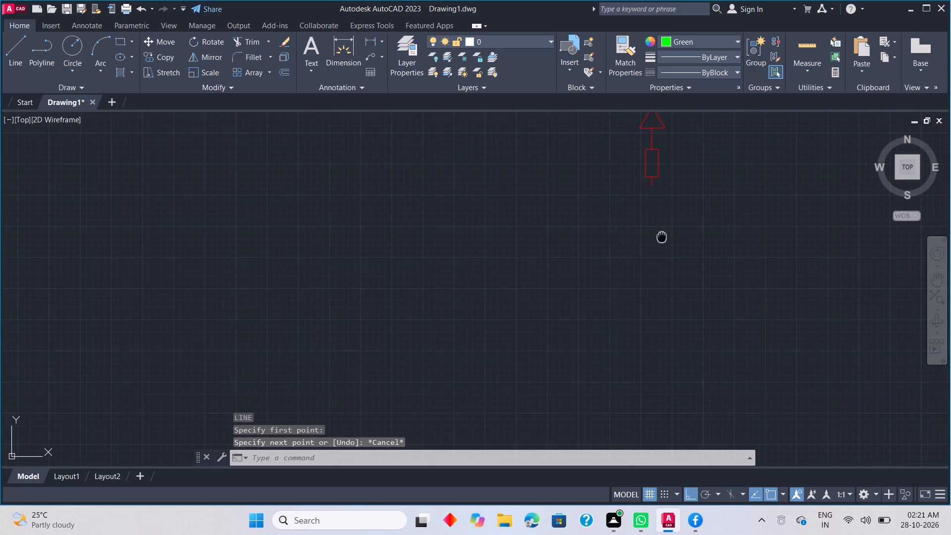
middle_click_drag(662, 237, 704, 354)
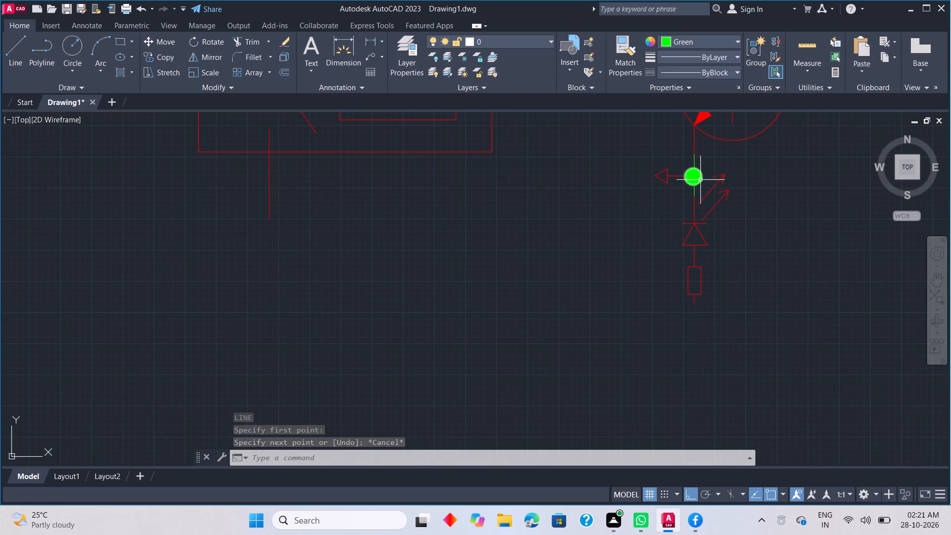
left_click(679, 161)
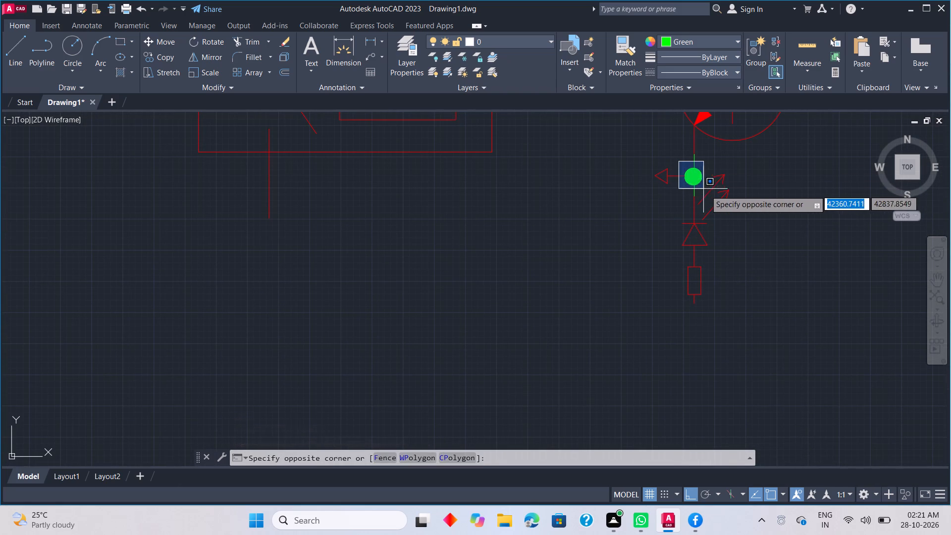
left_click(706, 193)
right_click(782, 249)
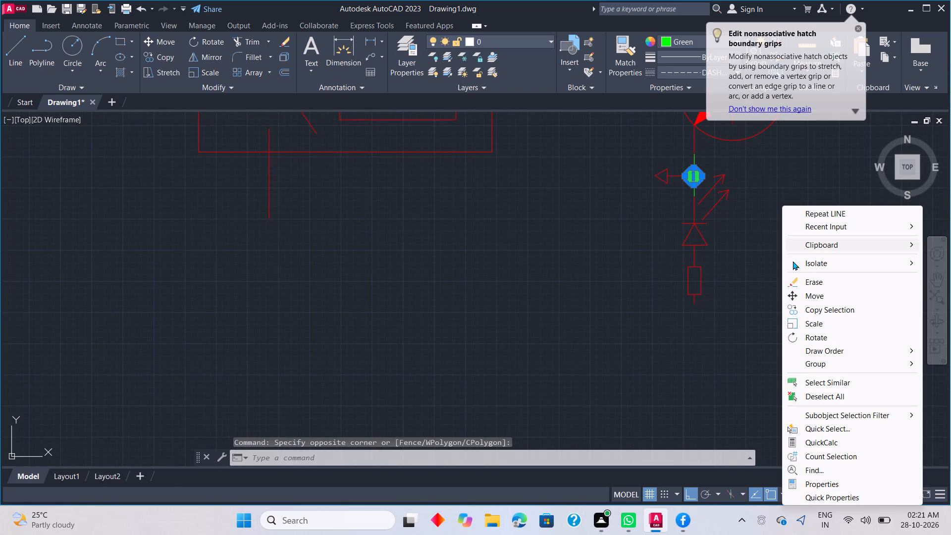
left_click(808, 309)
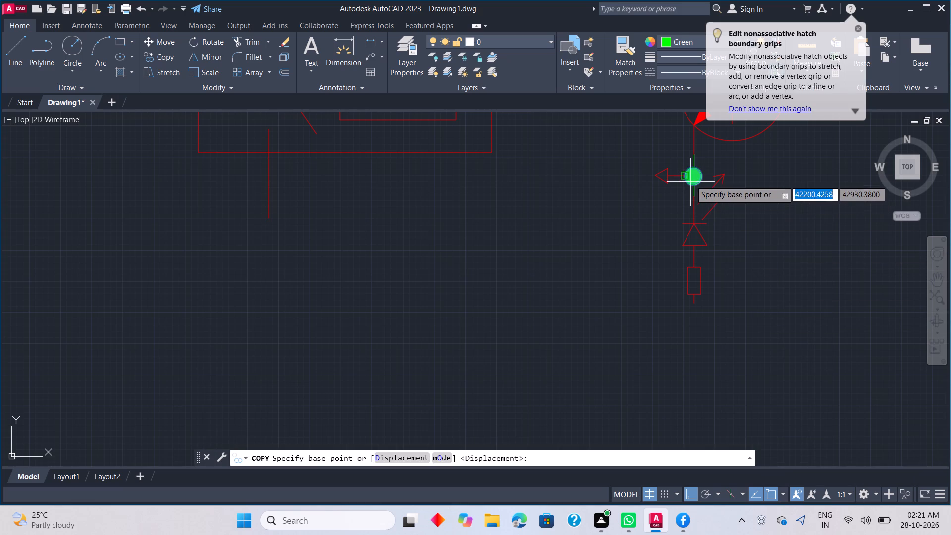
scroll(692, 178, "up", 2)
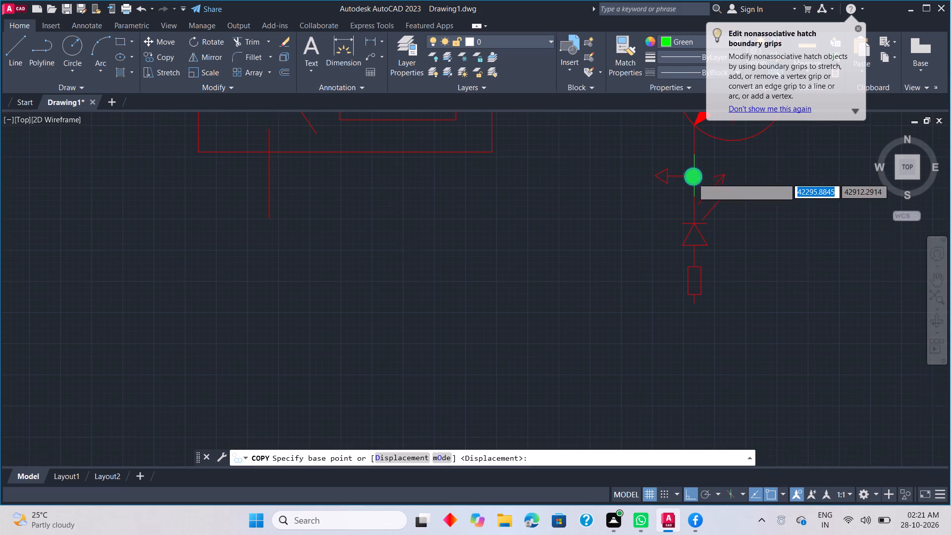
scroll(692, 178, "up", 1)
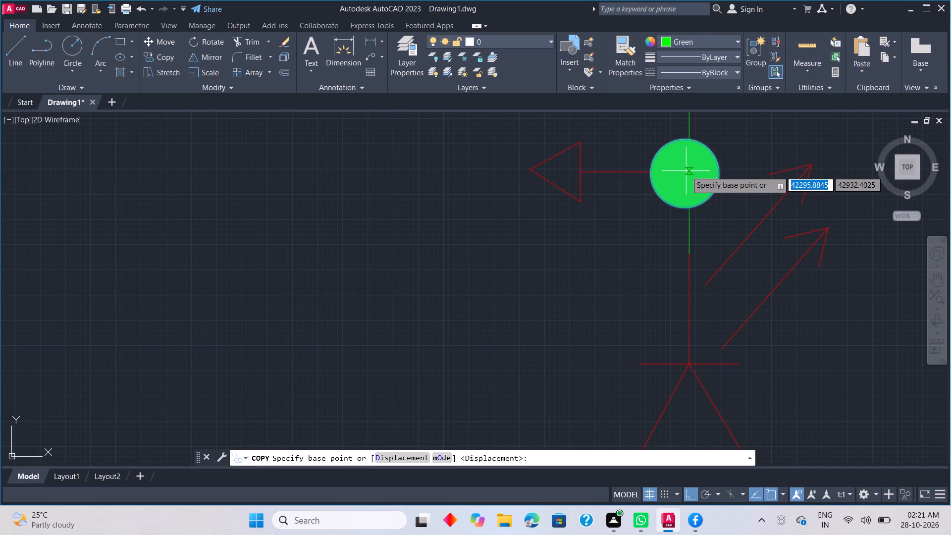
left_click(687, 170)
middle_click_drag(698, 336, 715, 197)
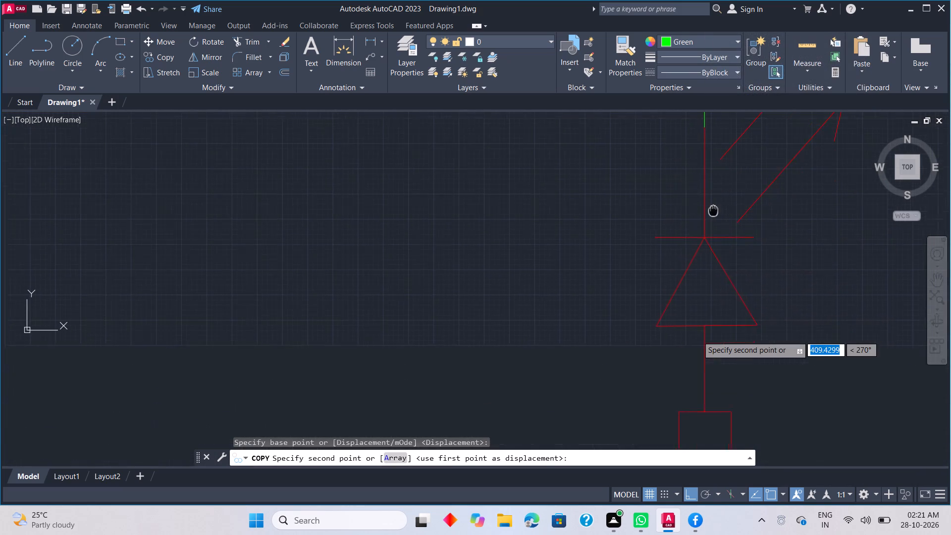
middle_click_drag(715, 197, 717, 192)
middle_click_drag(716, 368, 722, 205)
scroll(711, 249, "down", 1)
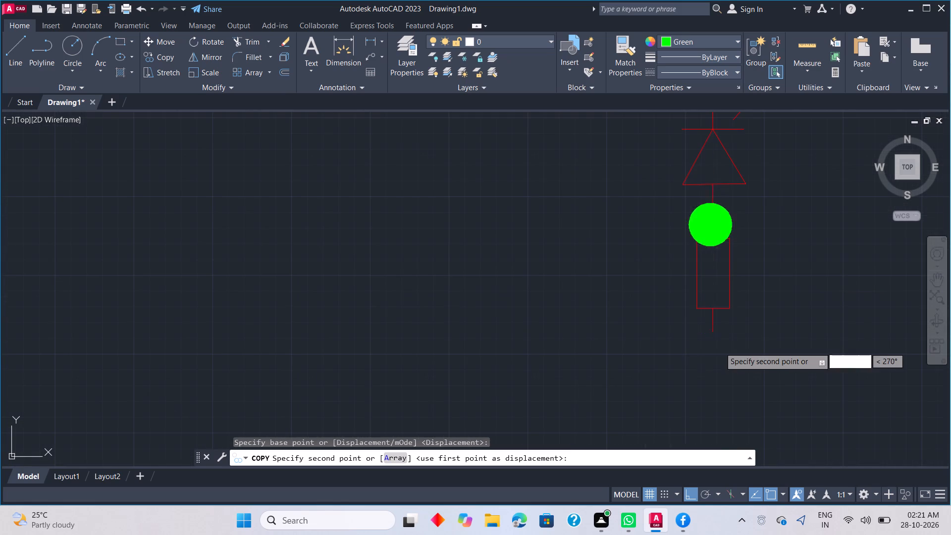
scroll(723, 357, "up", 2)
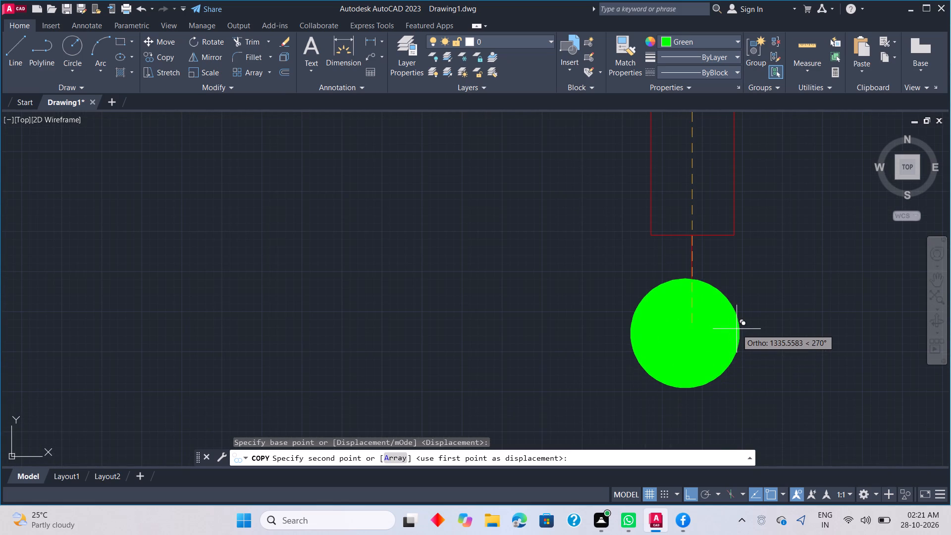
left_click(737, 329)
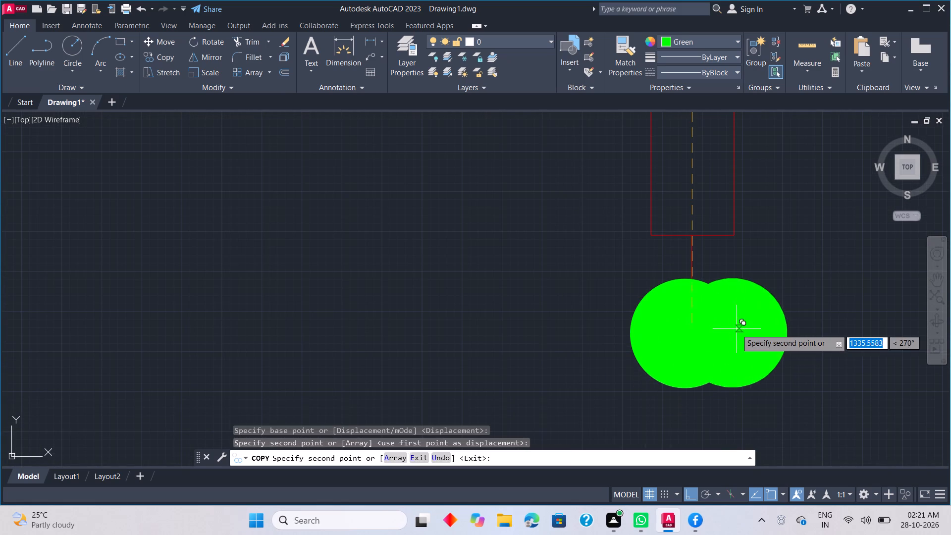
key("grave")
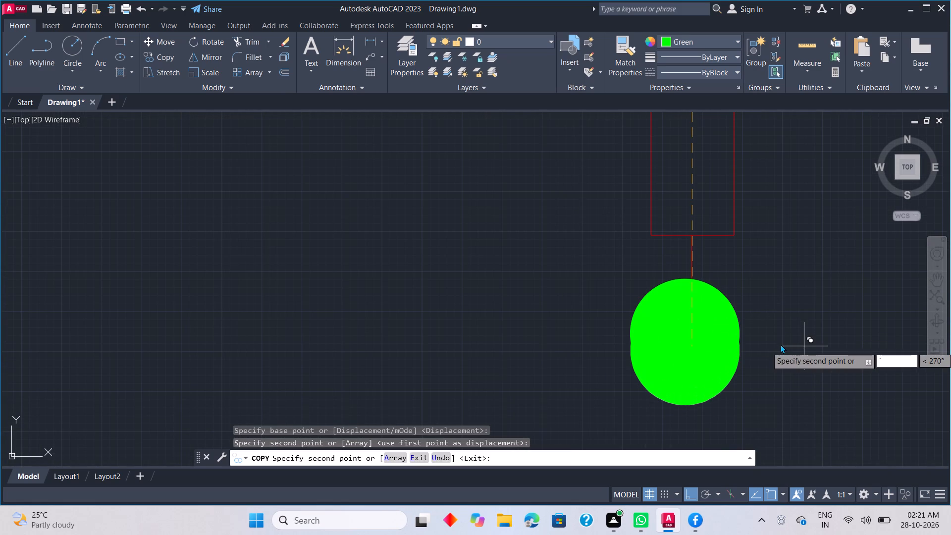
key("Escape")
scroll(765, 354, "down", 4)
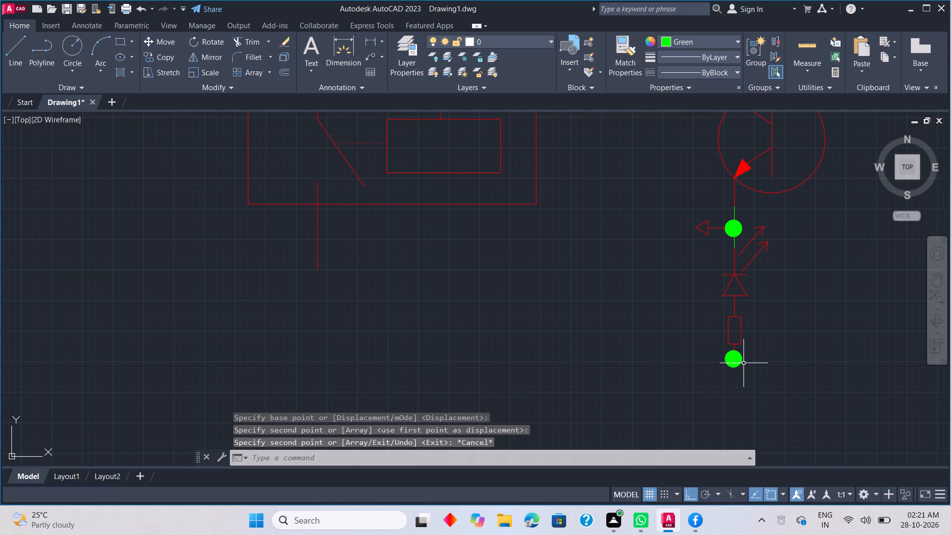
key("Escape")
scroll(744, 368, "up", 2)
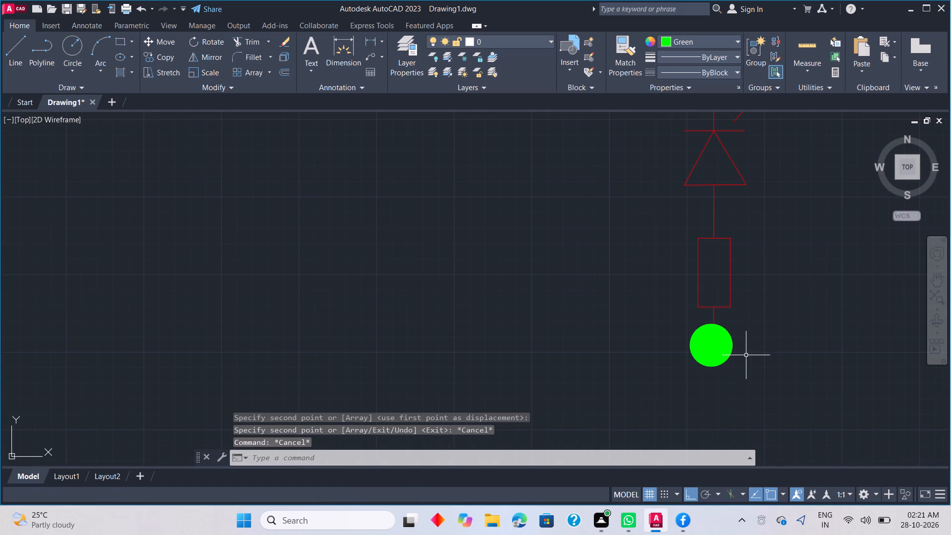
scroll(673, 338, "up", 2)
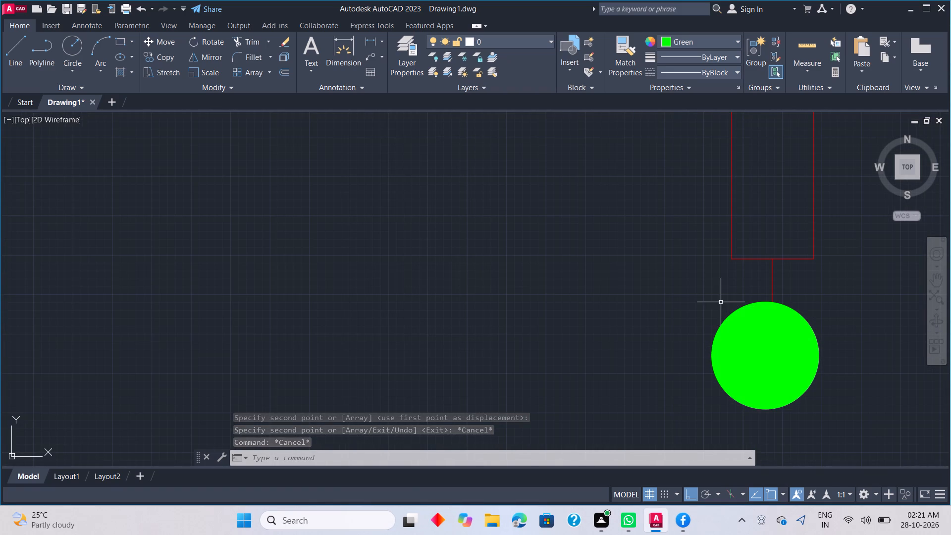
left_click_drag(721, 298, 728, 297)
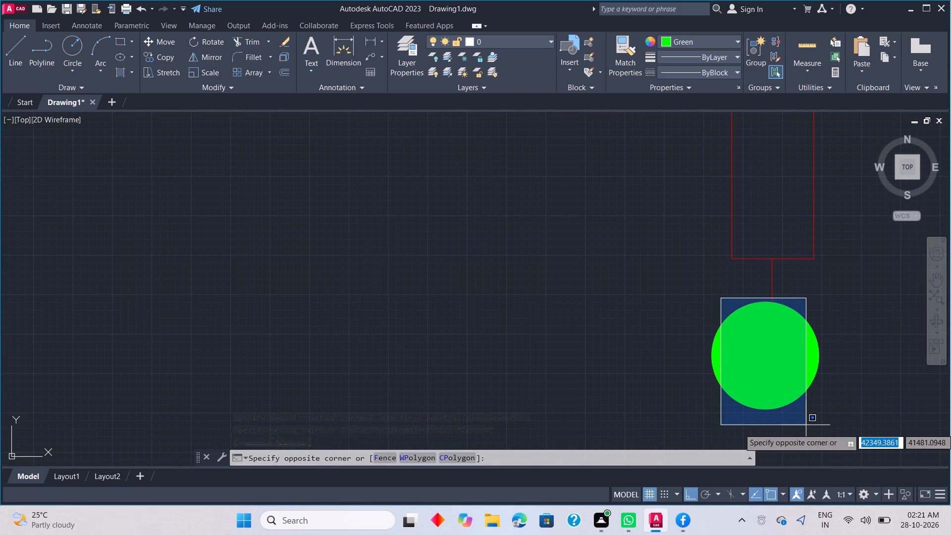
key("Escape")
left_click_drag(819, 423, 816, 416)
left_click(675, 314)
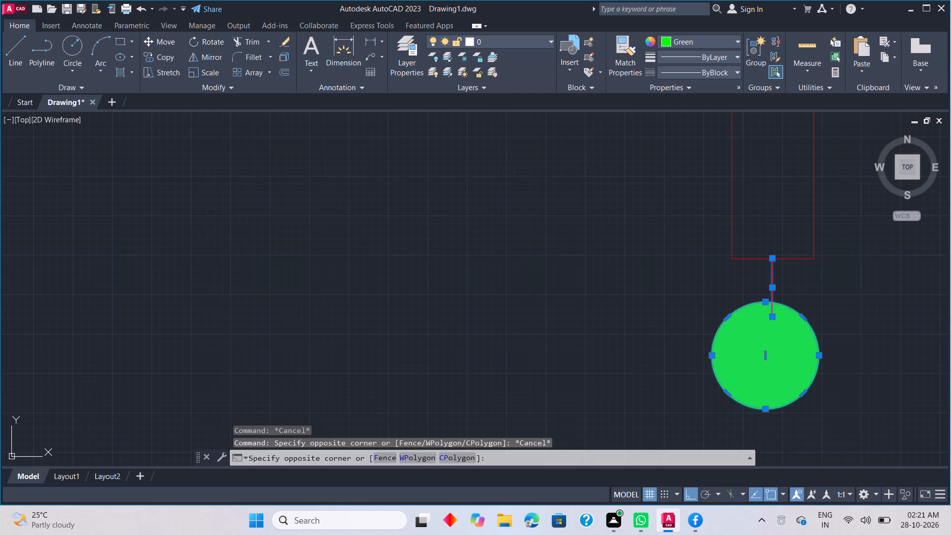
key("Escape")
Move the lower green dot about 11 units sideways so its top point lies on the vertical lead.
left_click_drag(859, 391, 841, 393)
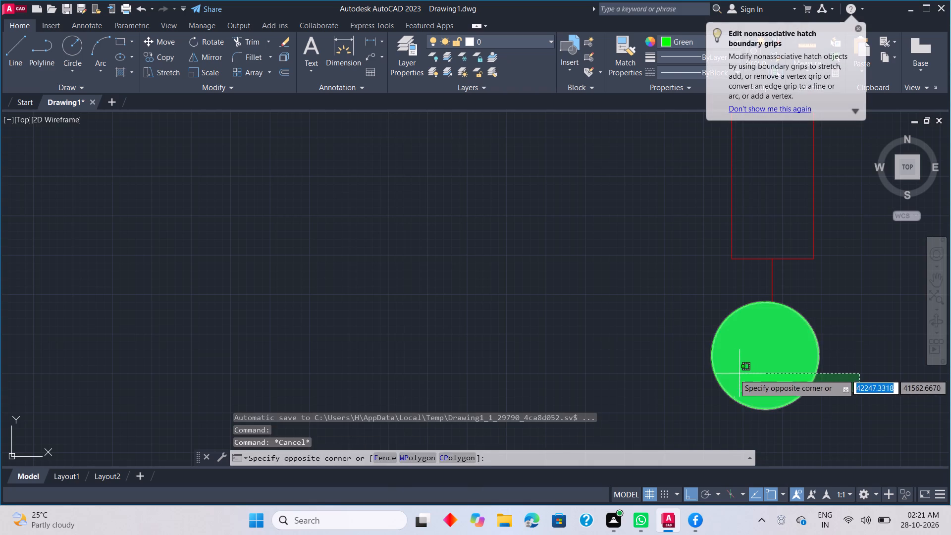
left_click(734, 374)
right_click(792, 392)
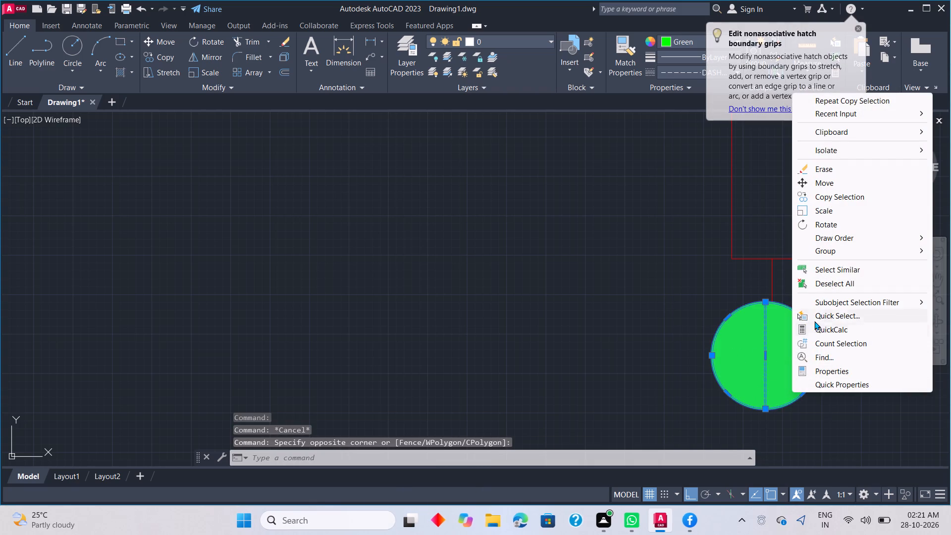
left_click(826, 181)
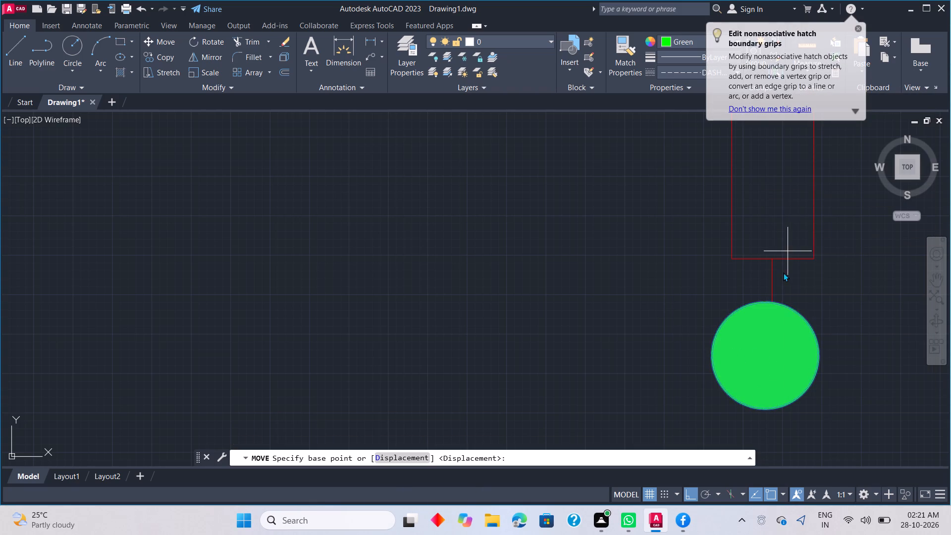
left_click(766, 303)
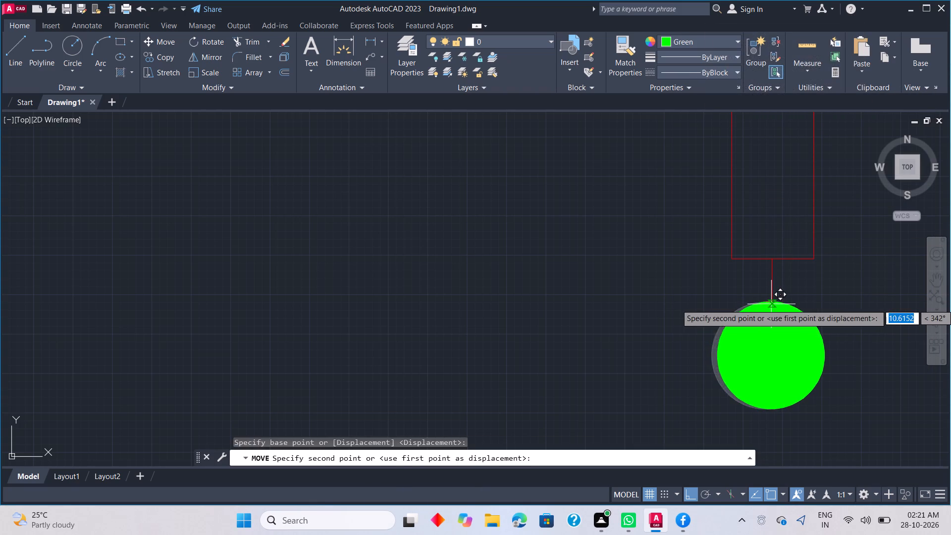
left_click(771, 304)
key("Escape")
Scale down the boxed switch-like device with its leads, using the outer box's lower-right corner as base point.
scroll(808, 337, "down", 3)
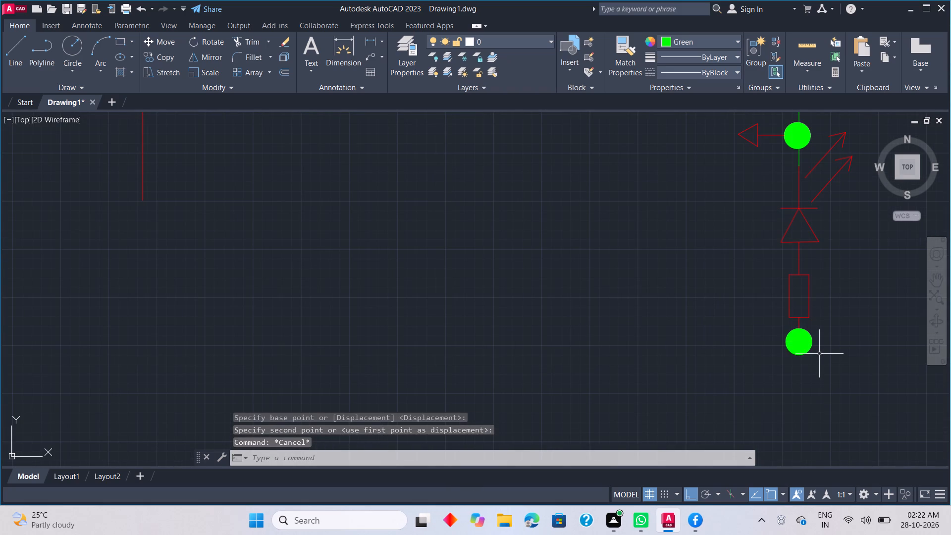
middle_click_drag(819, 353, 735, 369)
scroll(735, 369, "down", 2)
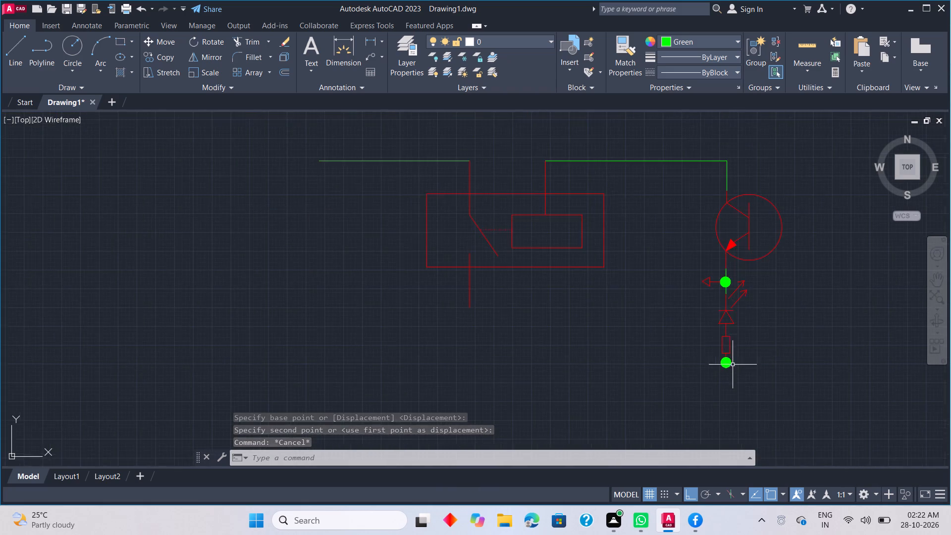
scroll(733, 368, "down", 2)
scroll(736, 372, "up", 3)
scroll(736, 372, "down", 1)
middle_click_drag(736, 372, 739, 357)
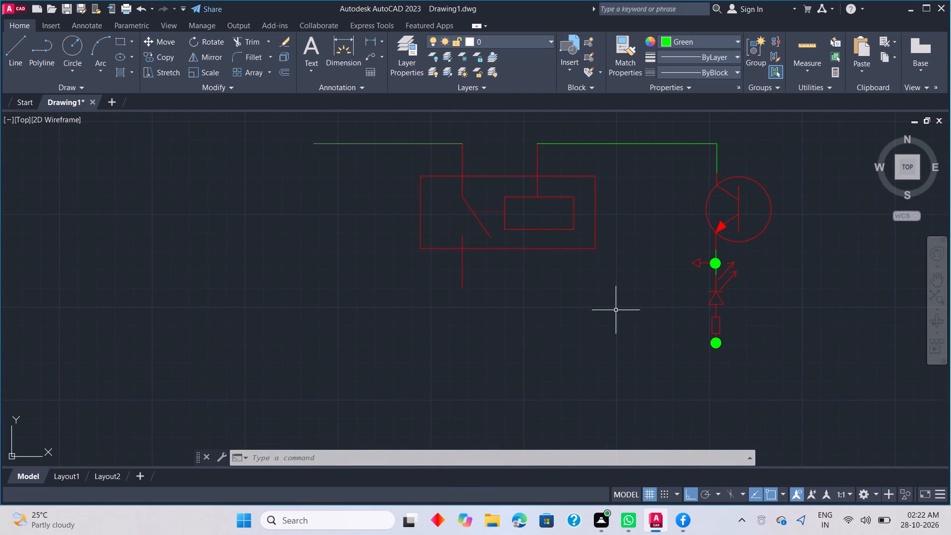
scroll(463, 155, "down", 2)
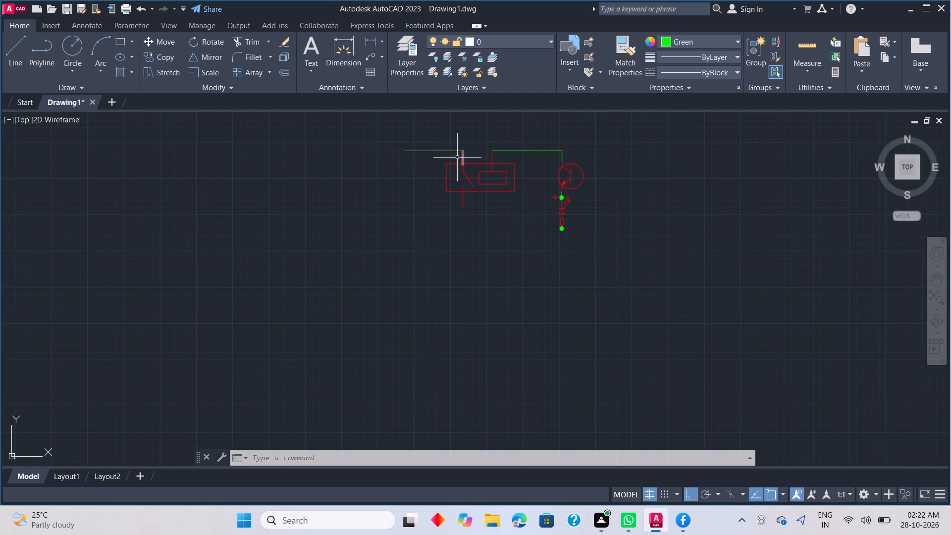
left_click_drag(438, 156, 448, 153)
key("Escape")
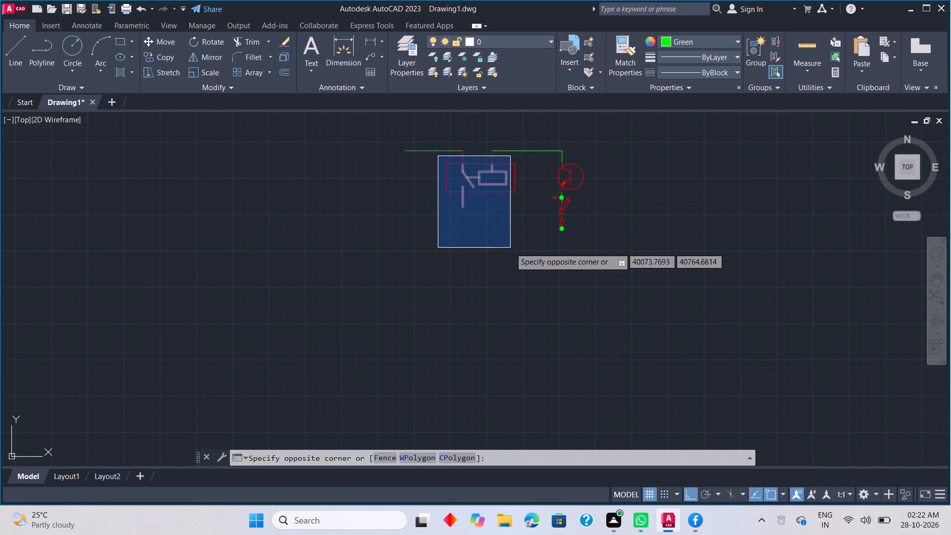
left_click_drag(521, 238, 514, 223)
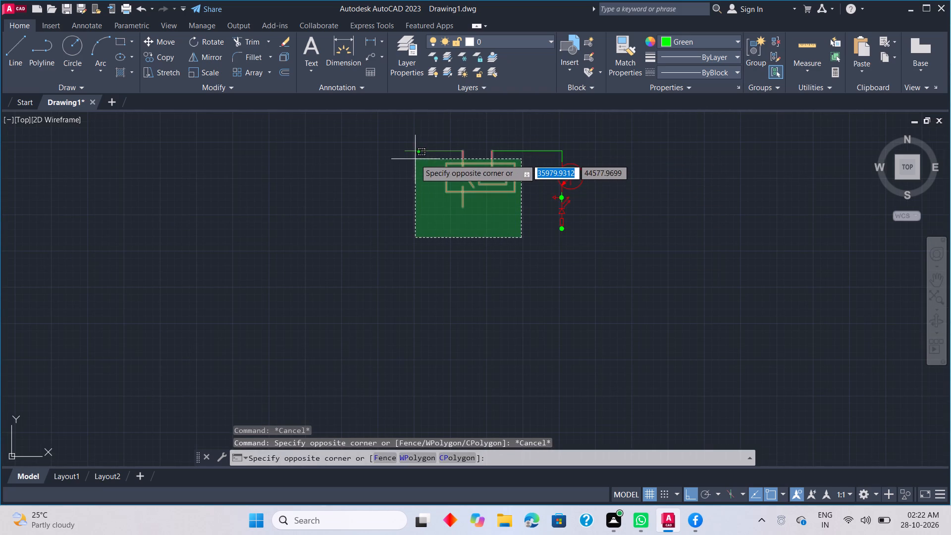
left_click(415, 159)
right_click(553, 236)
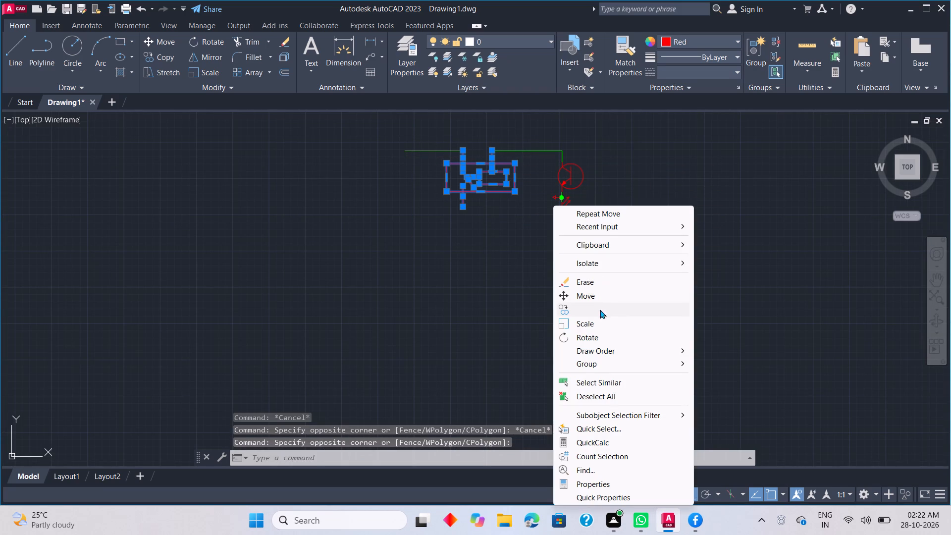
left_click_drag(597, 320, 593, 321)
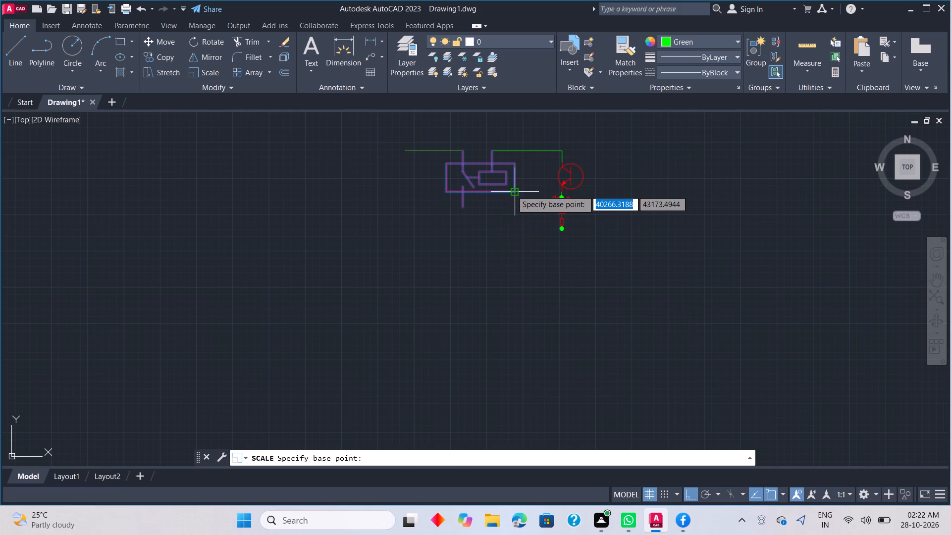
left_click(512, 190)
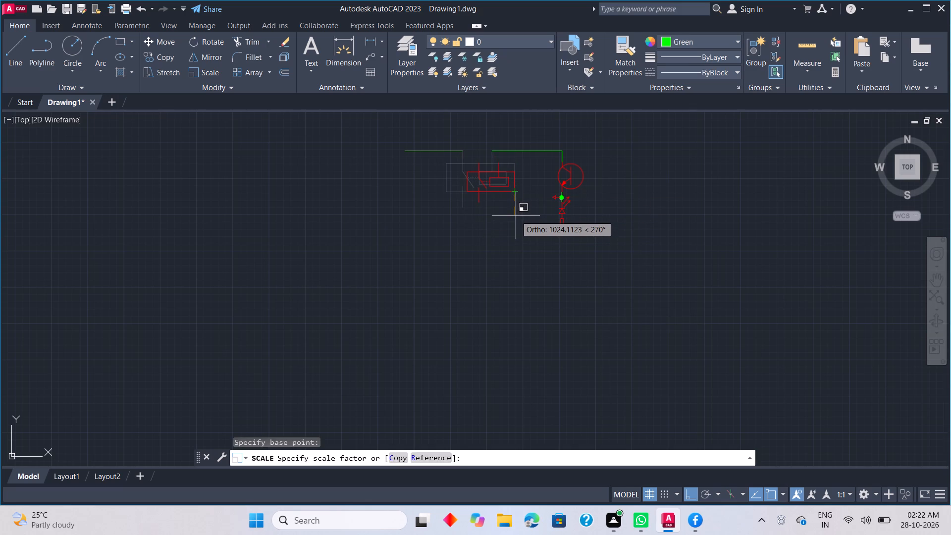
left_click(516, 215)
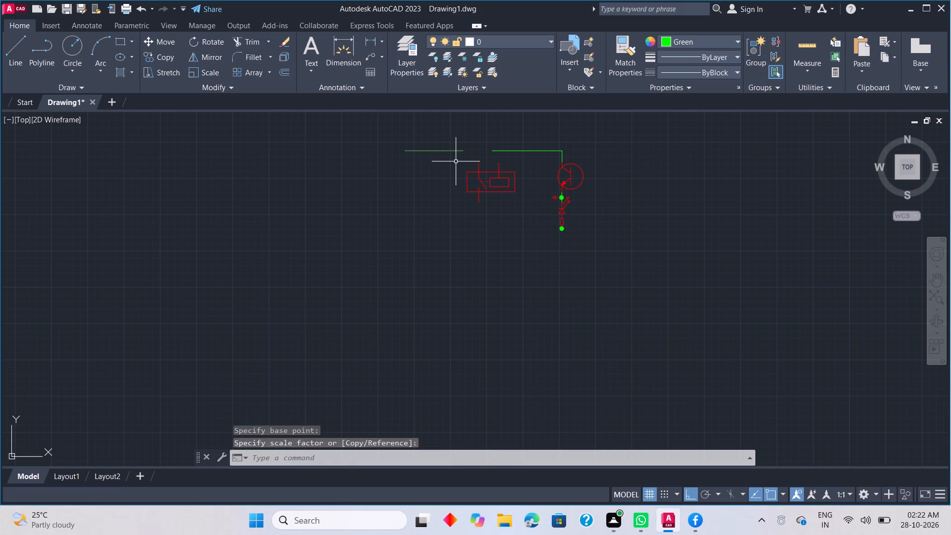
Move the scaled-down device so the top of its left upper lead meets the right end of the left green wire.
left_click(456, 161)
left_click(533, 220)
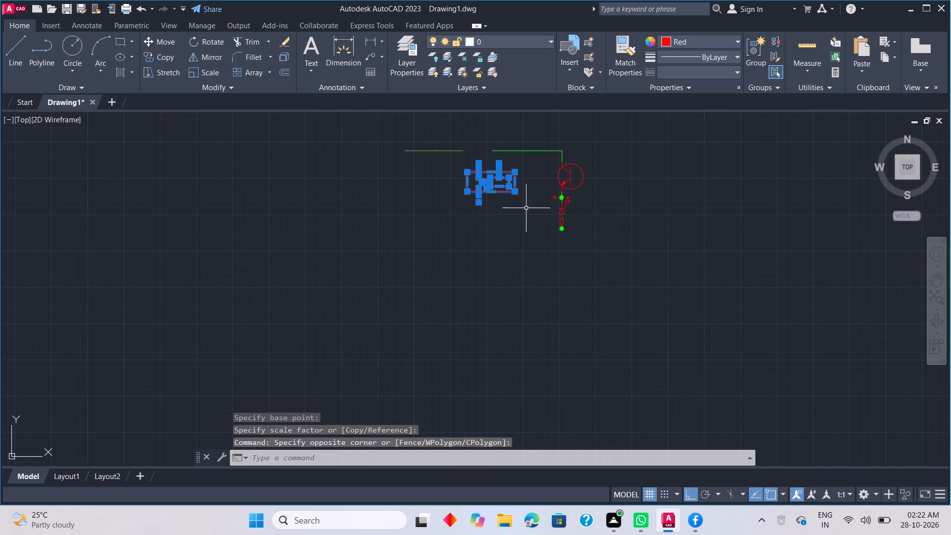
right_click(519, 237)
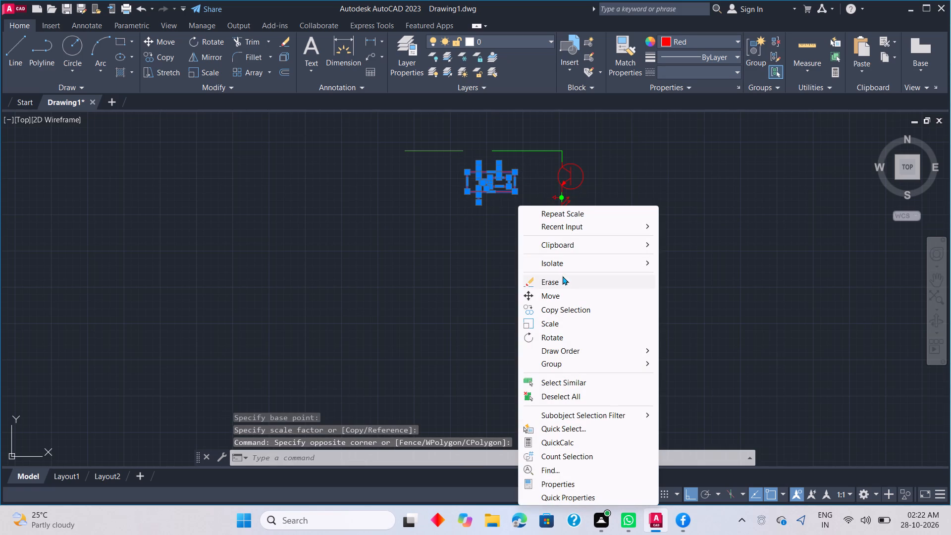
left_click(554, 297)
left_click(482, 164)
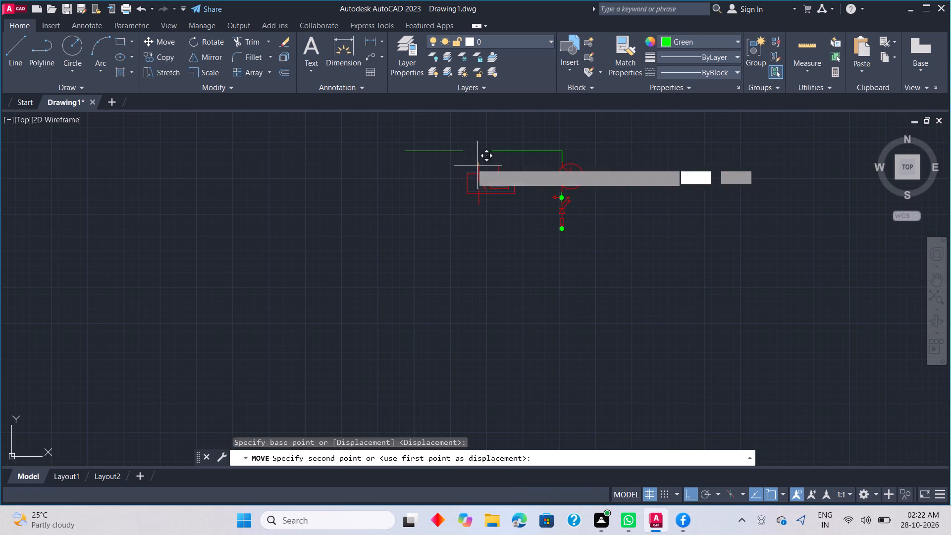
left_click(464, 153)
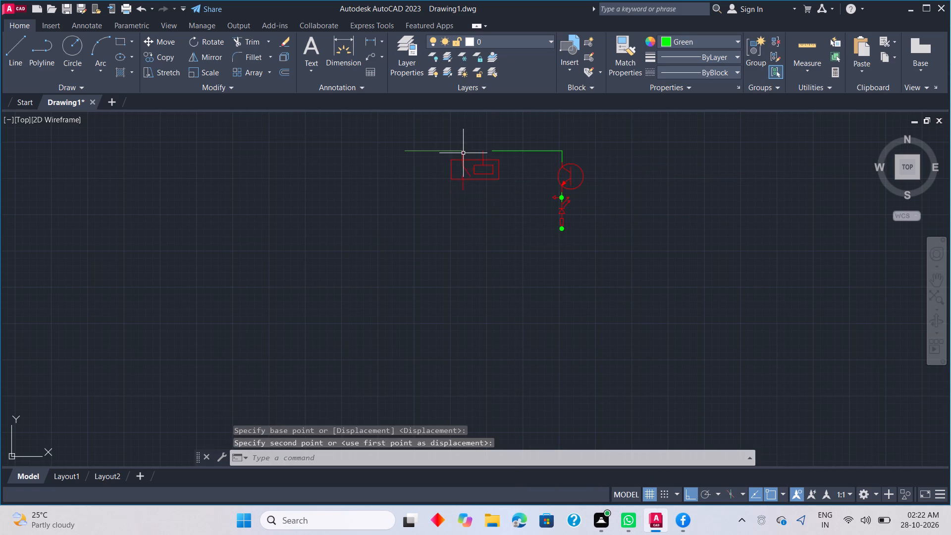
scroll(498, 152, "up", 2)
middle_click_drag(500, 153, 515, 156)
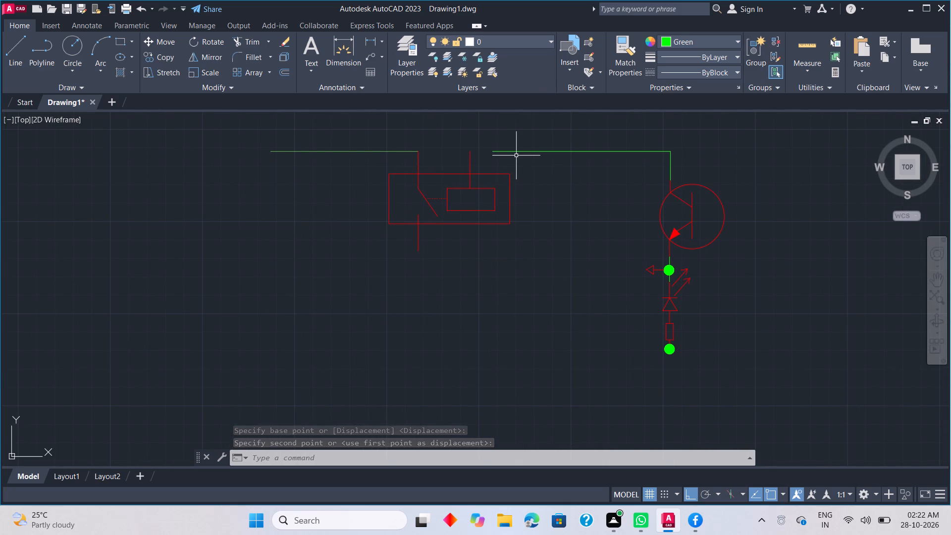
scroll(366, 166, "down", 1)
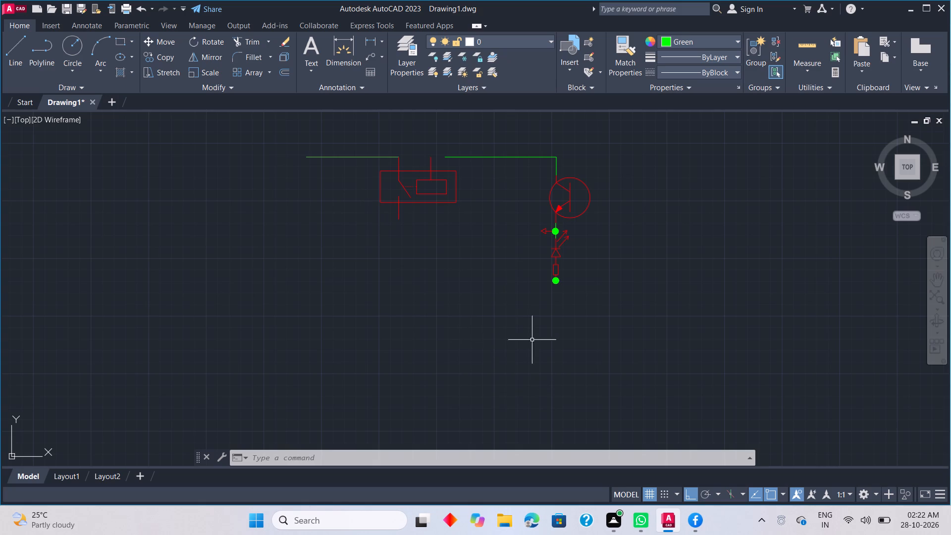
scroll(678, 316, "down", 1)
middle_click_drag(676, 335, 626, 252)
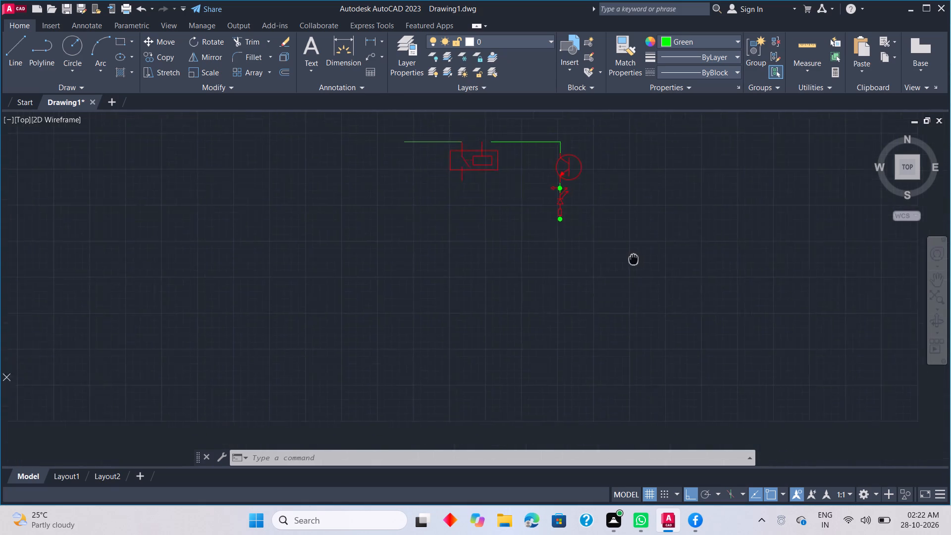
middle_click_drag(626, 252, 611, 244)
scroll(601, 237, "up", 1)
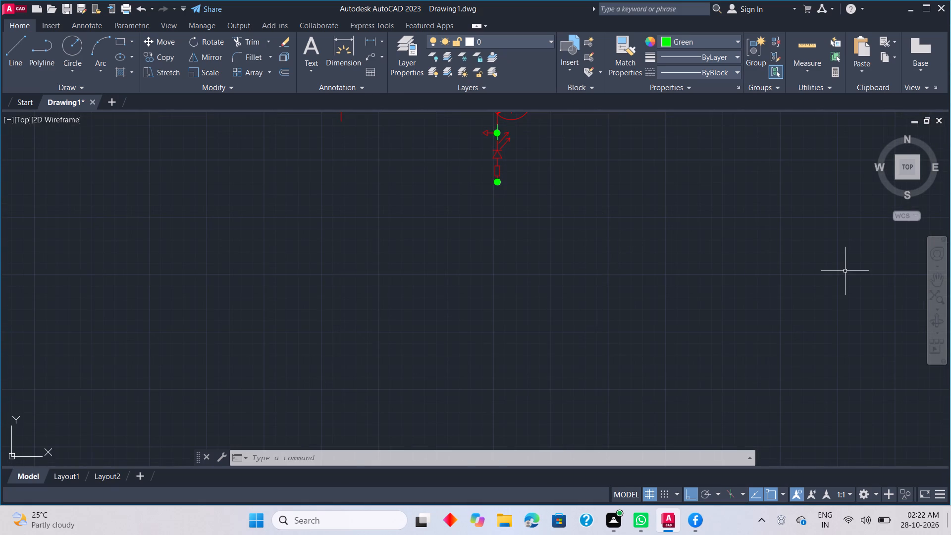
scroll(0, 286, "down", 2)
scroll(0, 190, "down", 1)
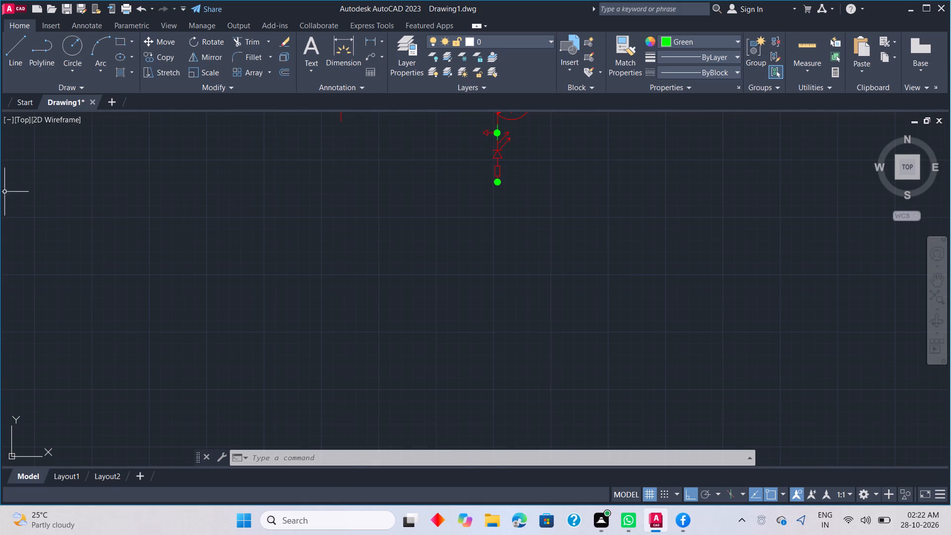
Draw a green vertical line about 2086 units long straight down from the lead end in the lower green junction dot.
scroll(511, 187, "up", 1)
type("l")
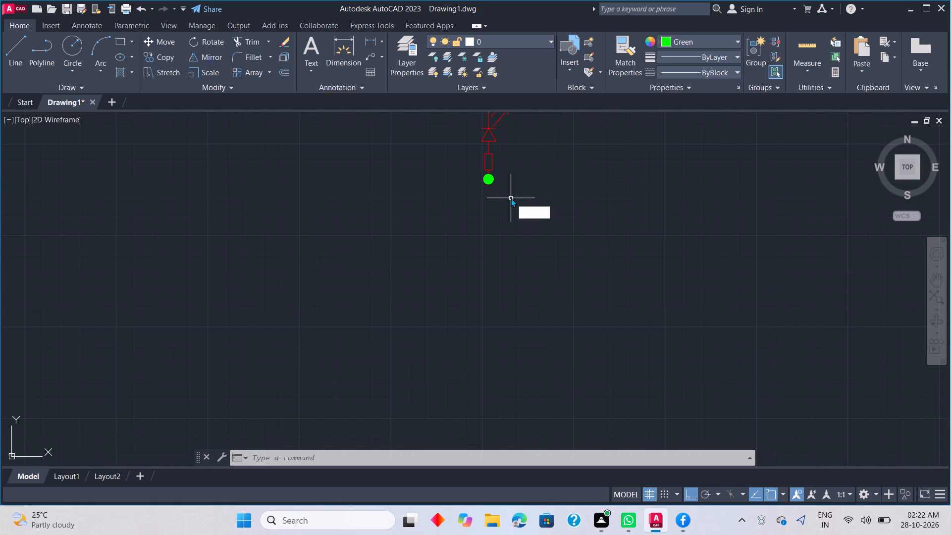
key("space")
scroll(485, 185, "up", 3)
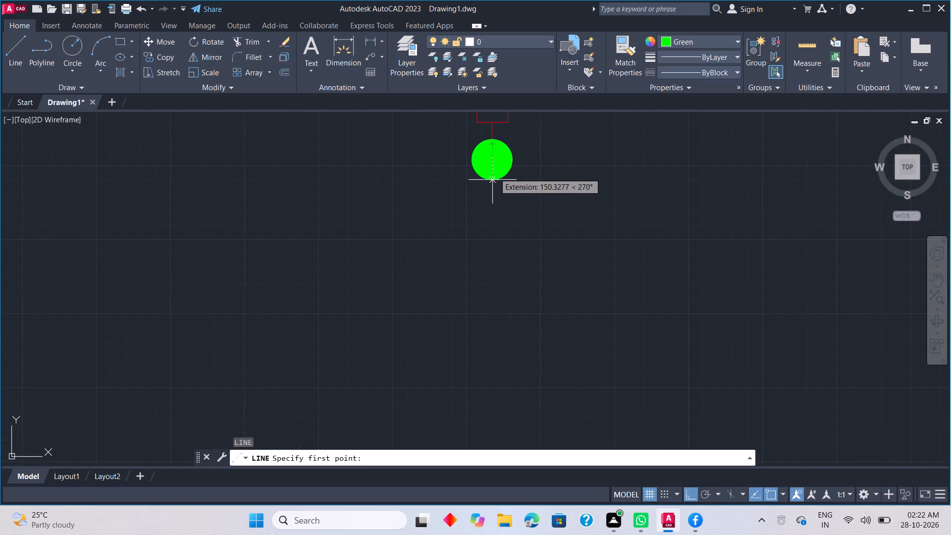
left_click(491, 142)
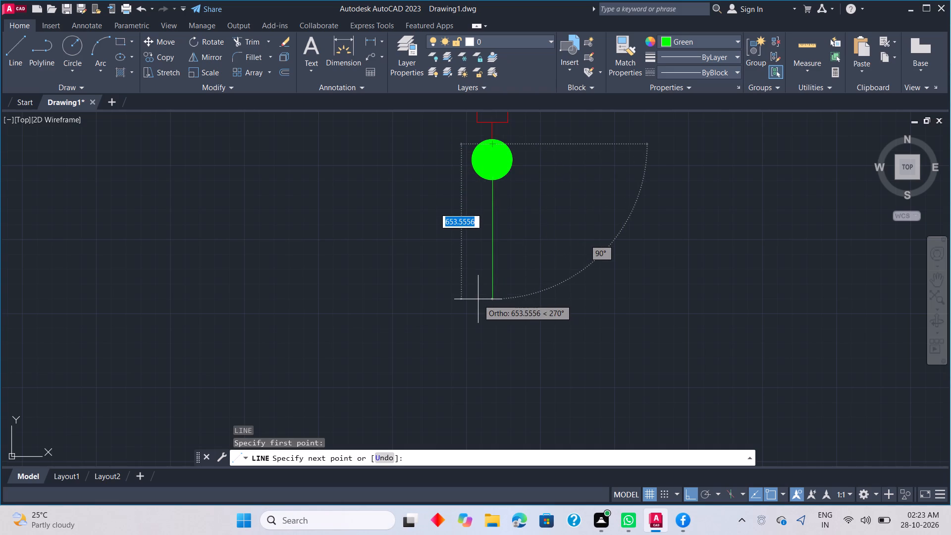
scroll(477, 352, "down", 3)
middle_click_drag(479, 352, 478, 313)
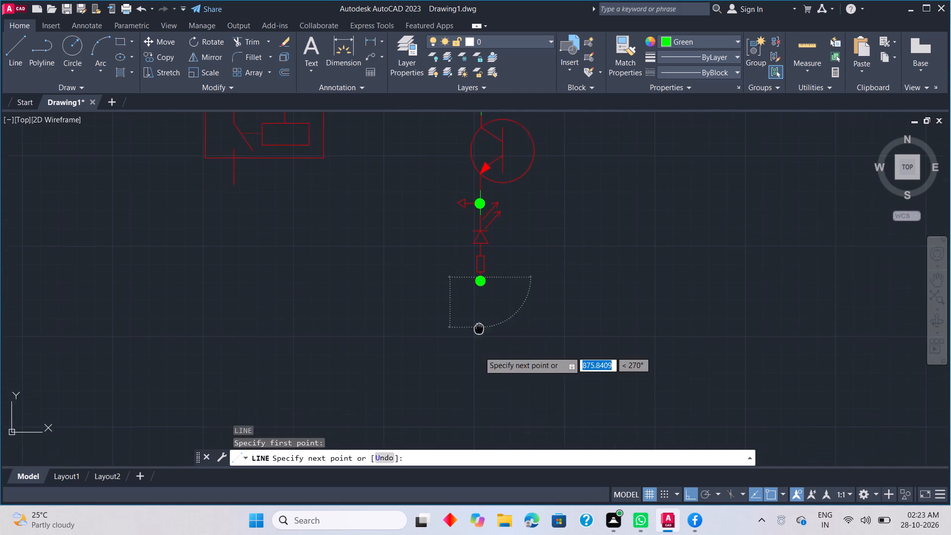
middle_click_drag(478, 313, 477, 300)
scroll(477, 300, "down", 2)
middle_click_drag(477, 300, 475, 221)
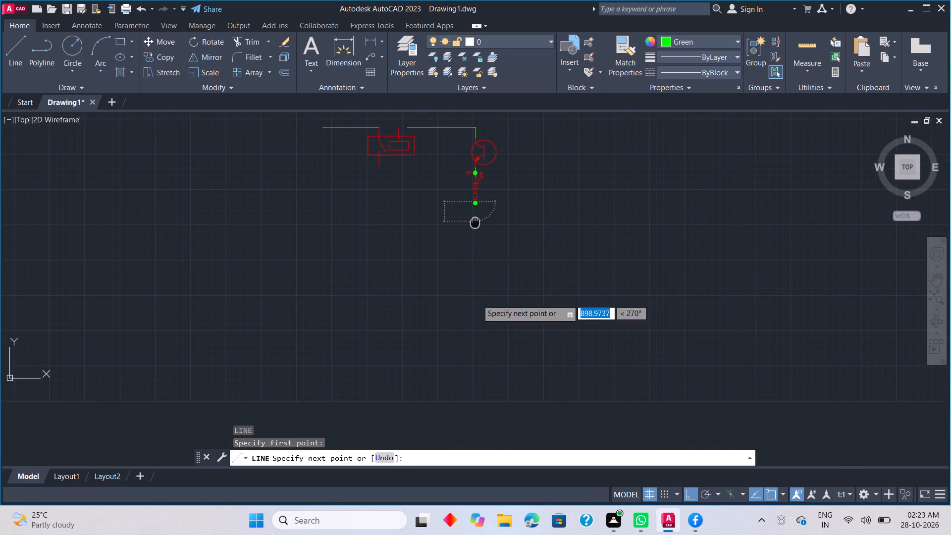
middle_click_drag(475, 221, 476, 220)
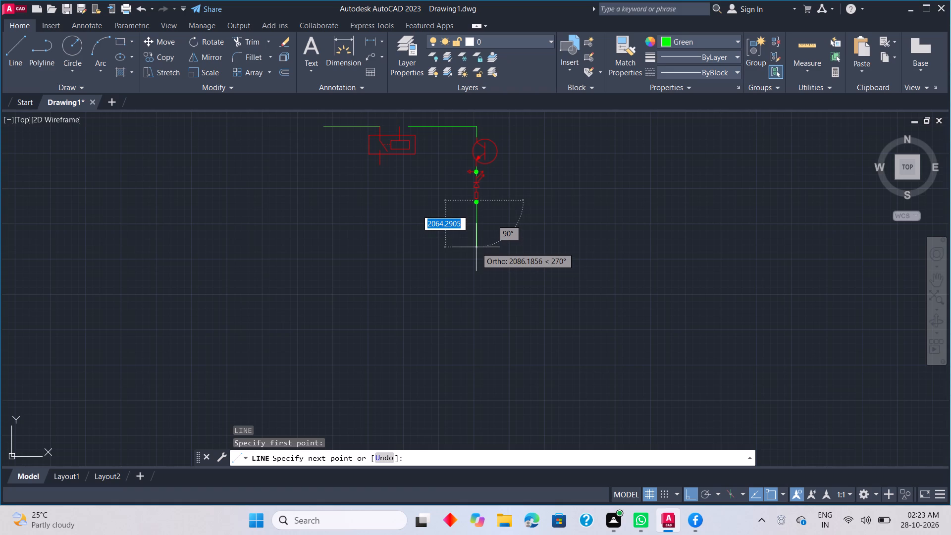
left_click(476, 247)
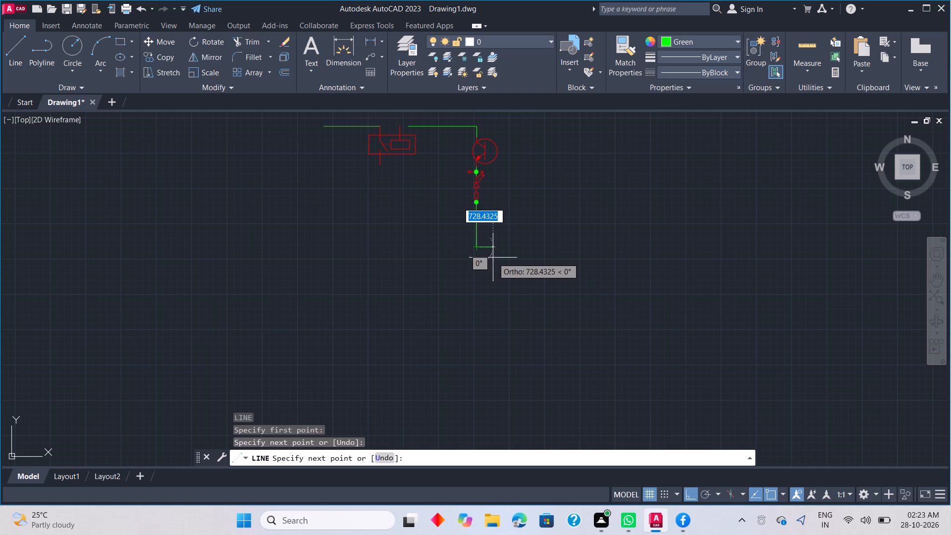
key("Escape")
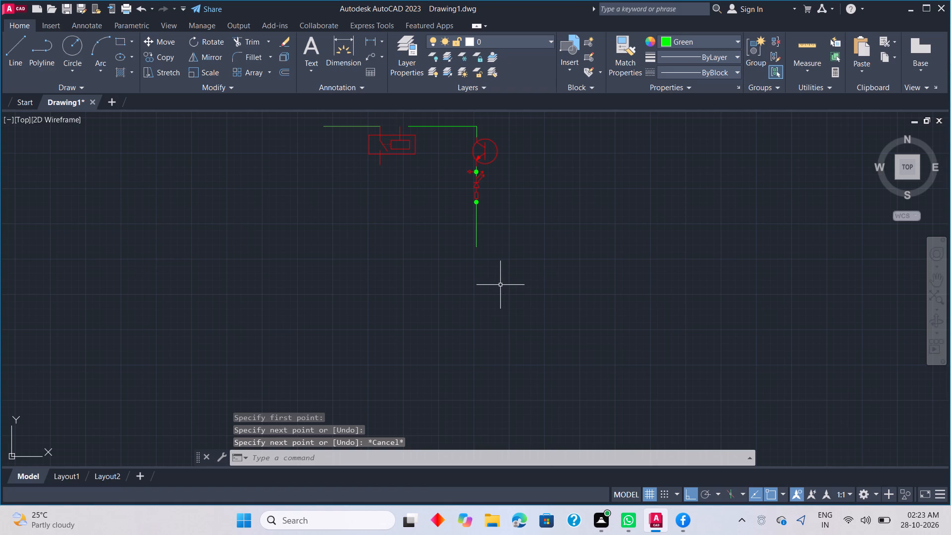
Draw a red rectangle about 6000 units wide and 8000 units tall, beside and below the new vertical wire's lower end.
key("r")
type("ec")
key("space")
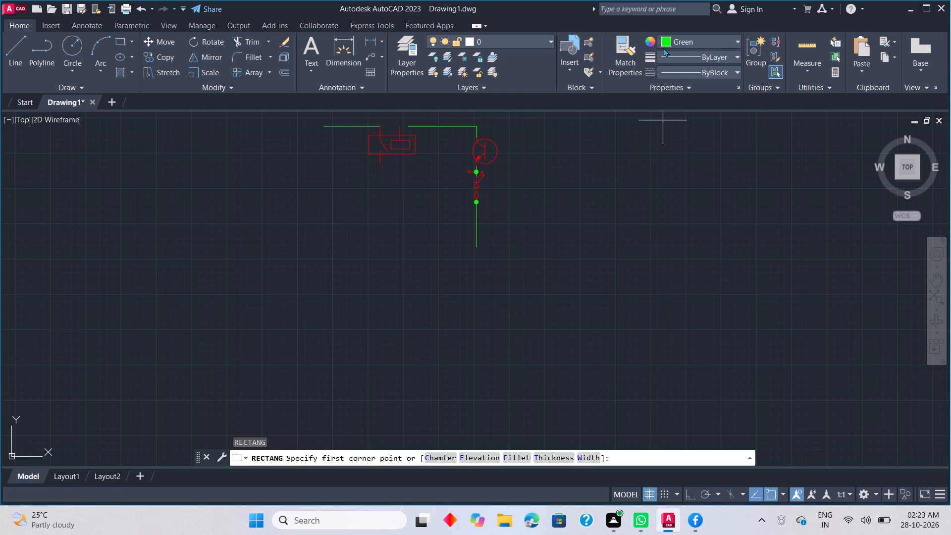
left_click(666, 43)
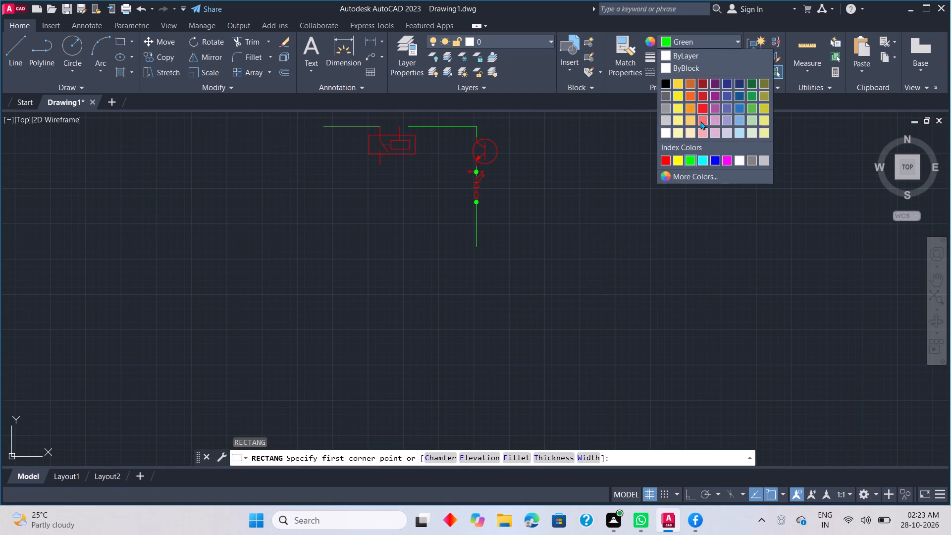
left_click(665, 160)
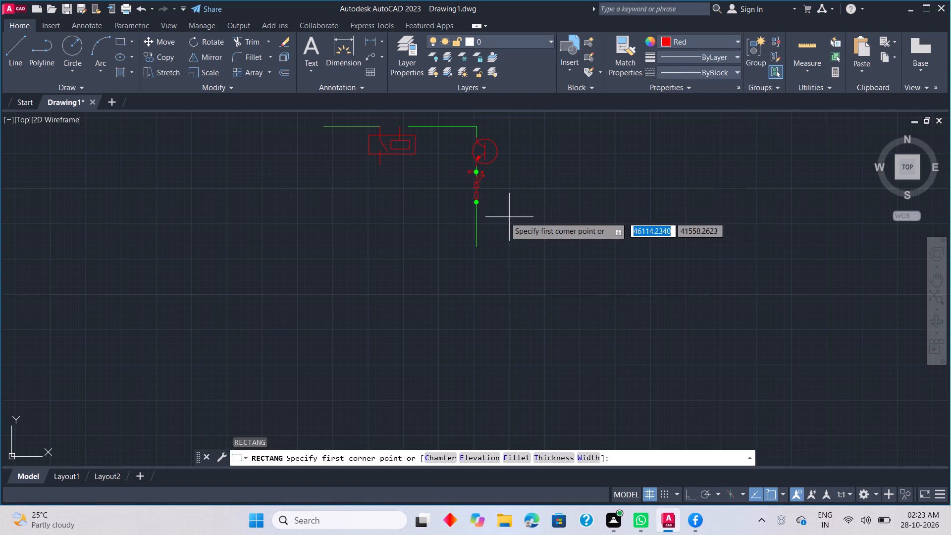
left_click(504, 241)
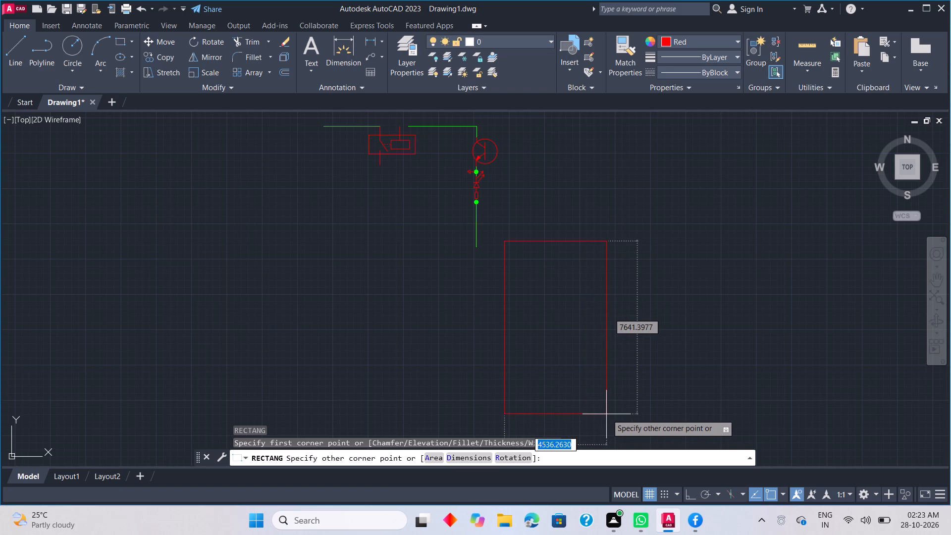
left_click(642, 426)
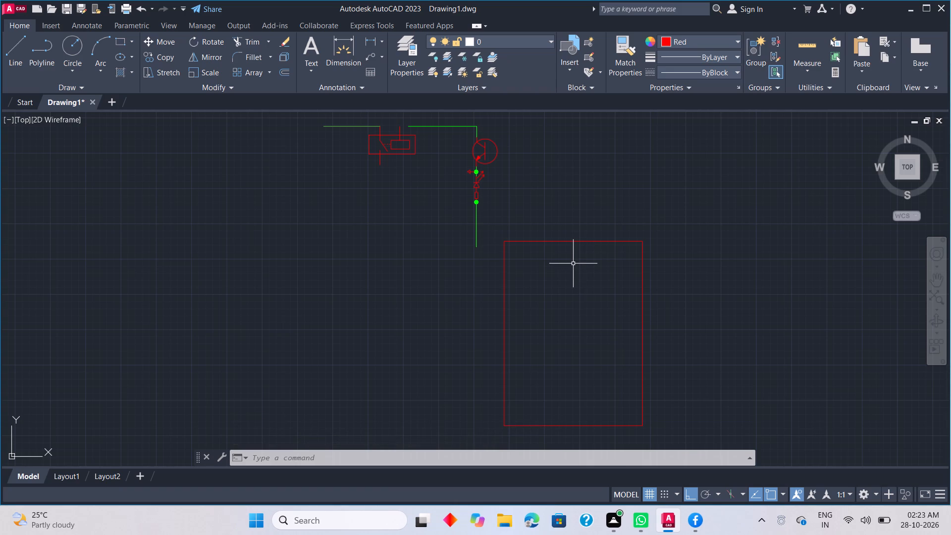
Hatch the inside of the large red rectangle with a solid yellow fill, colour 244,238,81.
key("h")
key("space")
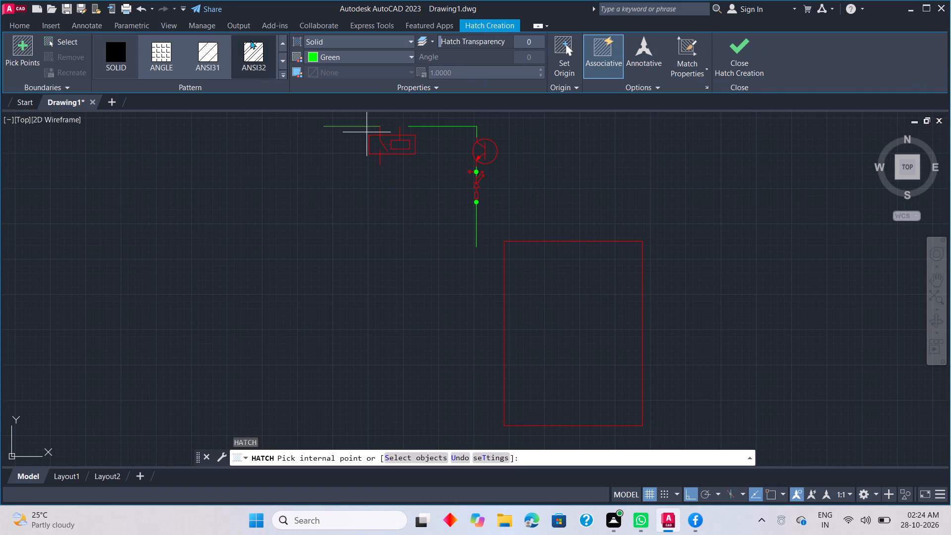
left_click(324, 60)
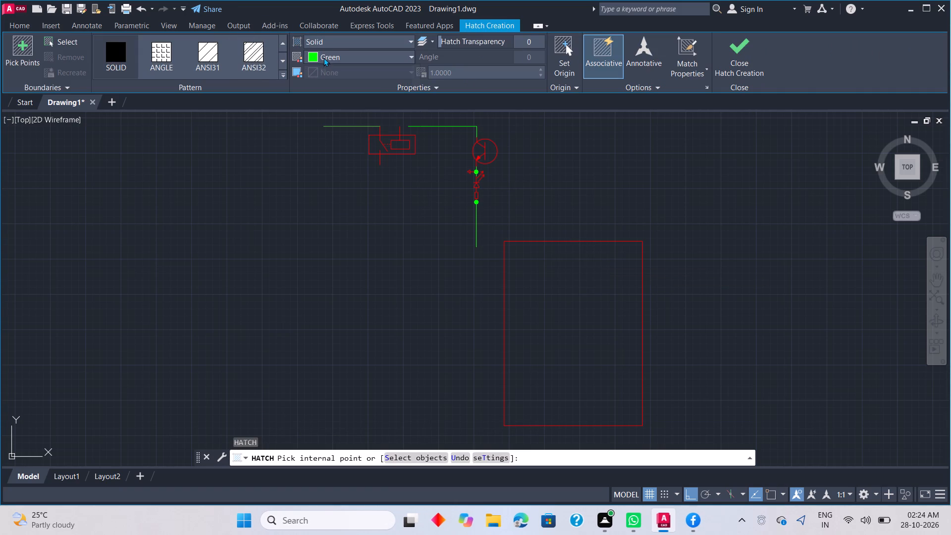
left_click(327, 133)
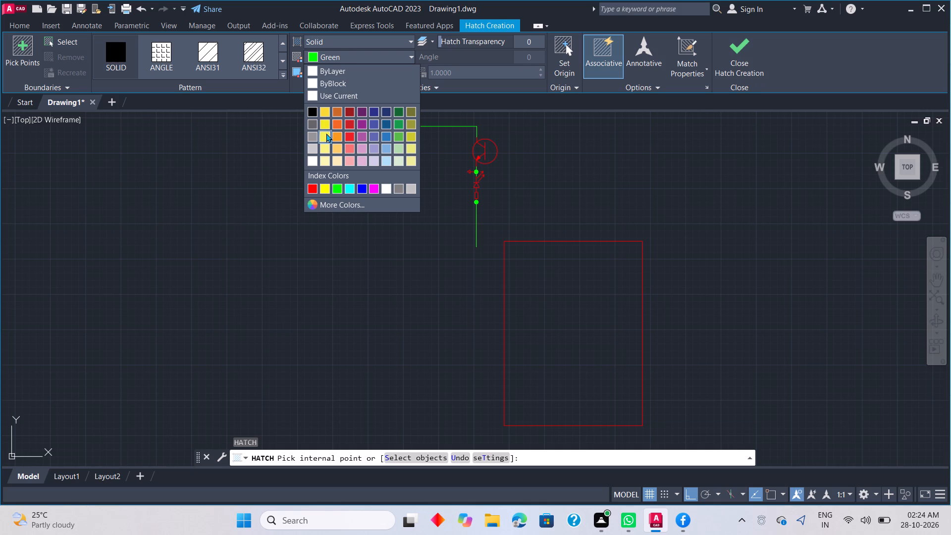
left_click(553, 265)
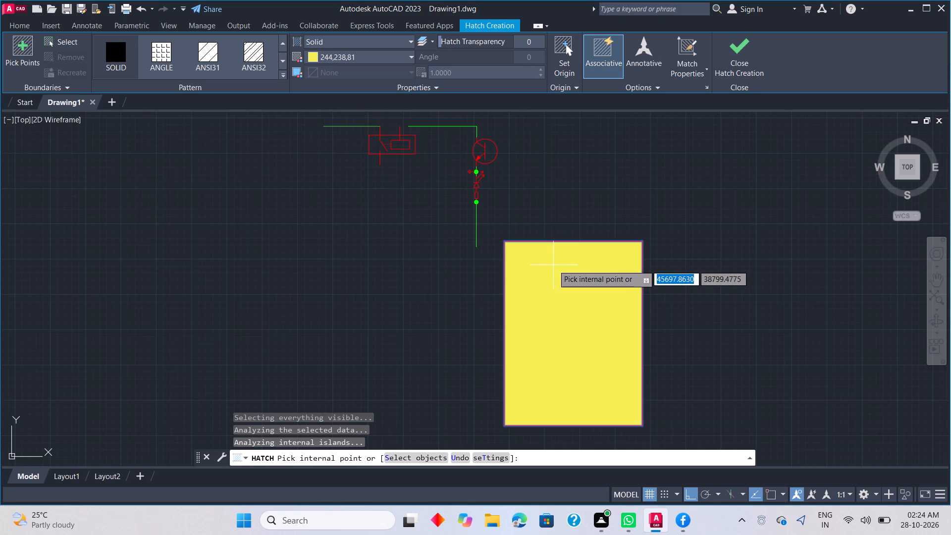
key("Escape")
key("Escape")
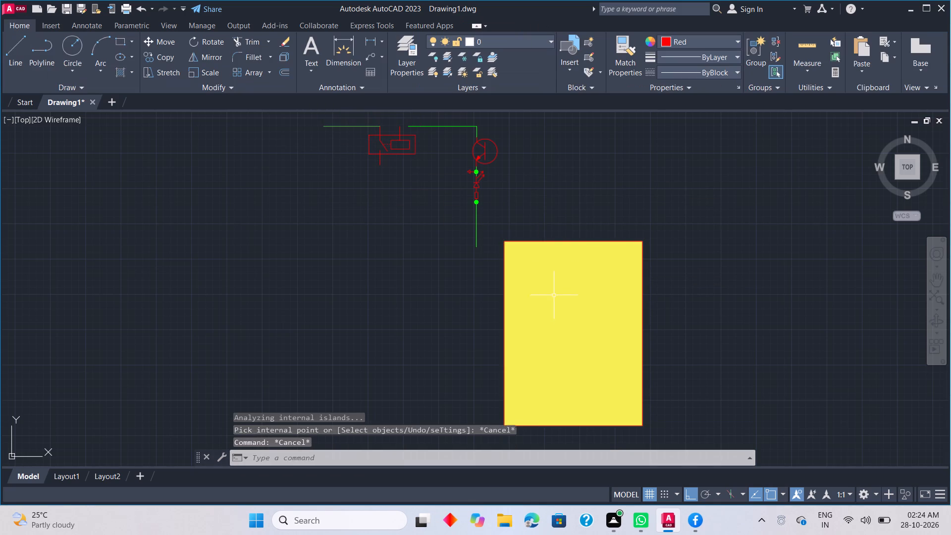
key("Escape")
key("Escape")
key("Escape")
key("Escape")
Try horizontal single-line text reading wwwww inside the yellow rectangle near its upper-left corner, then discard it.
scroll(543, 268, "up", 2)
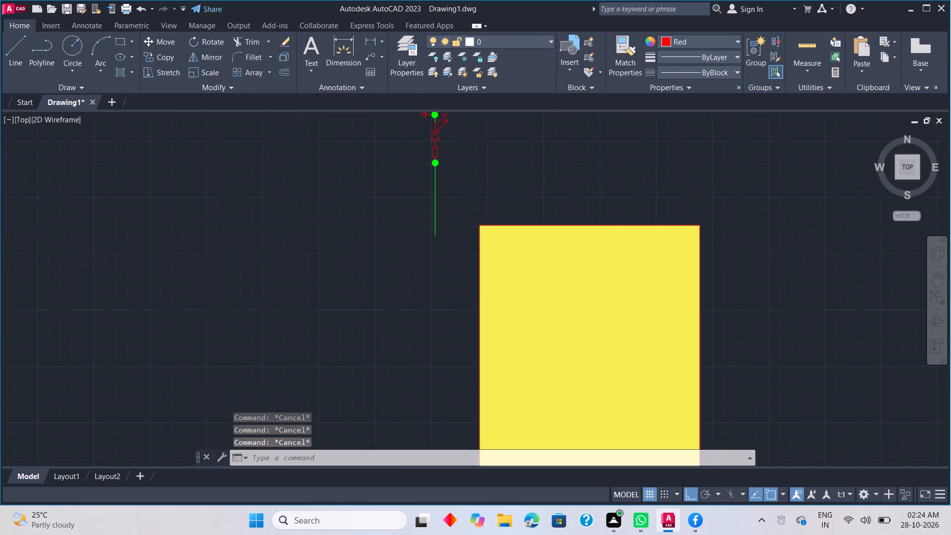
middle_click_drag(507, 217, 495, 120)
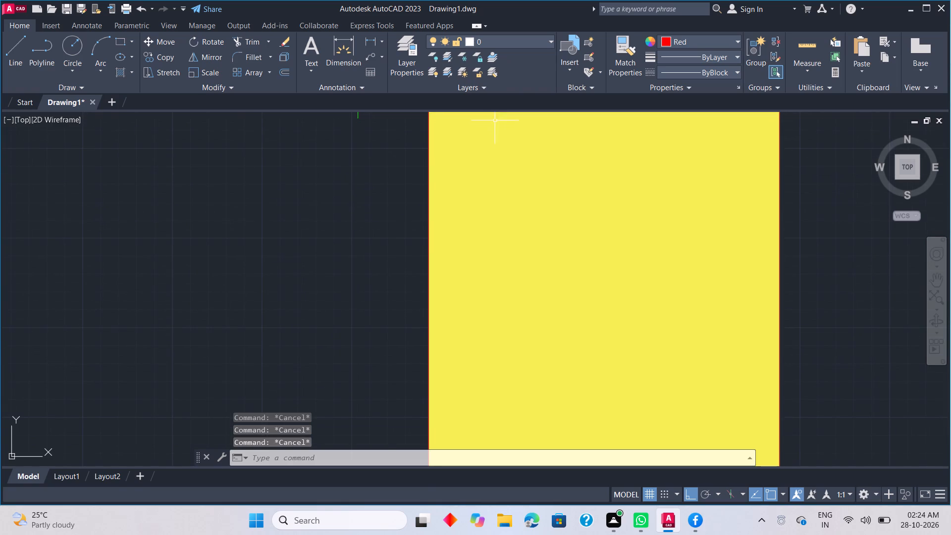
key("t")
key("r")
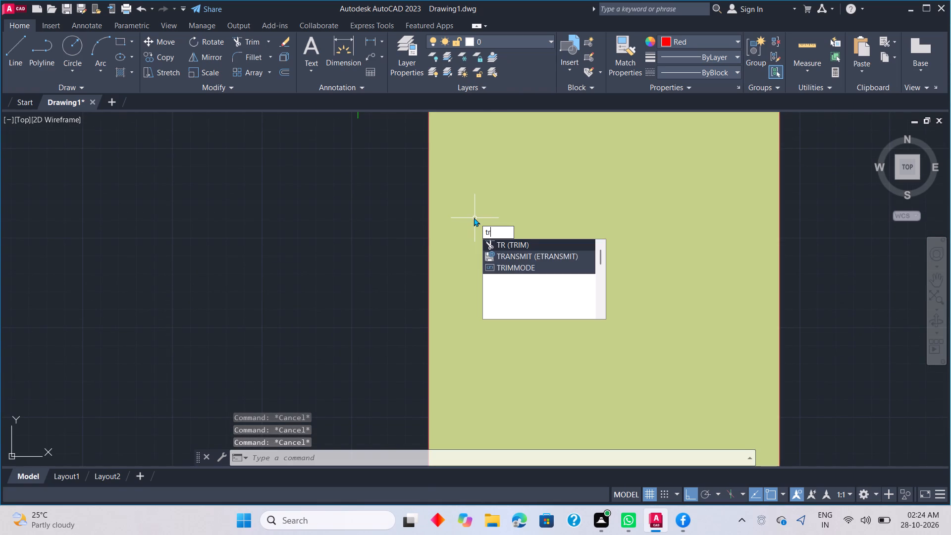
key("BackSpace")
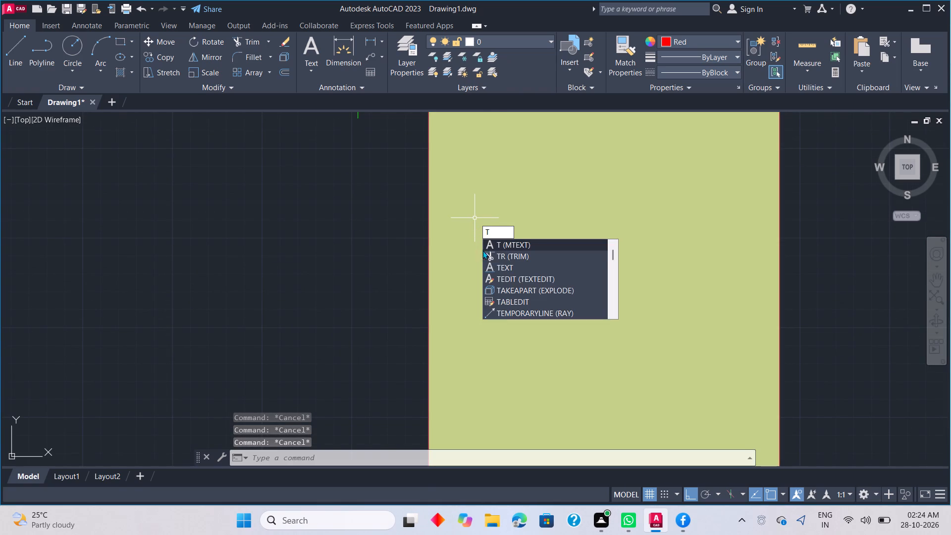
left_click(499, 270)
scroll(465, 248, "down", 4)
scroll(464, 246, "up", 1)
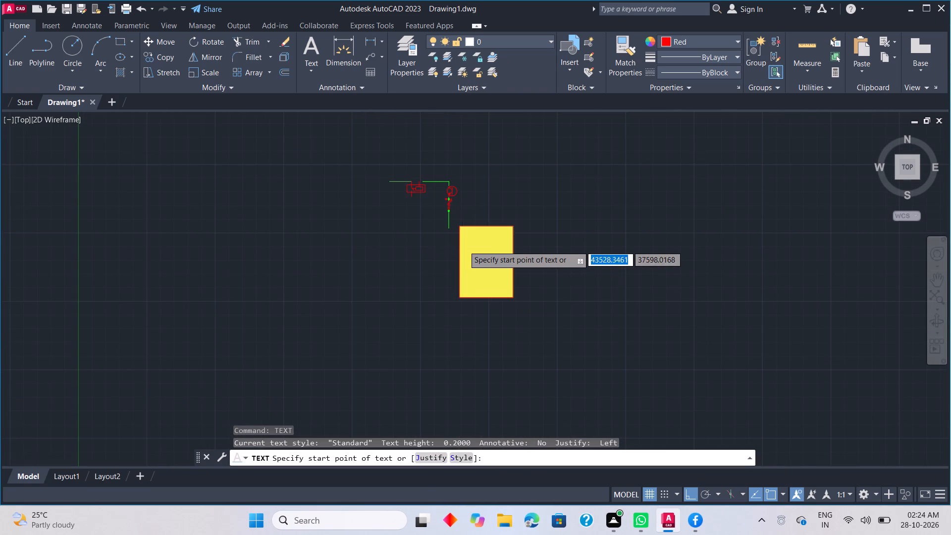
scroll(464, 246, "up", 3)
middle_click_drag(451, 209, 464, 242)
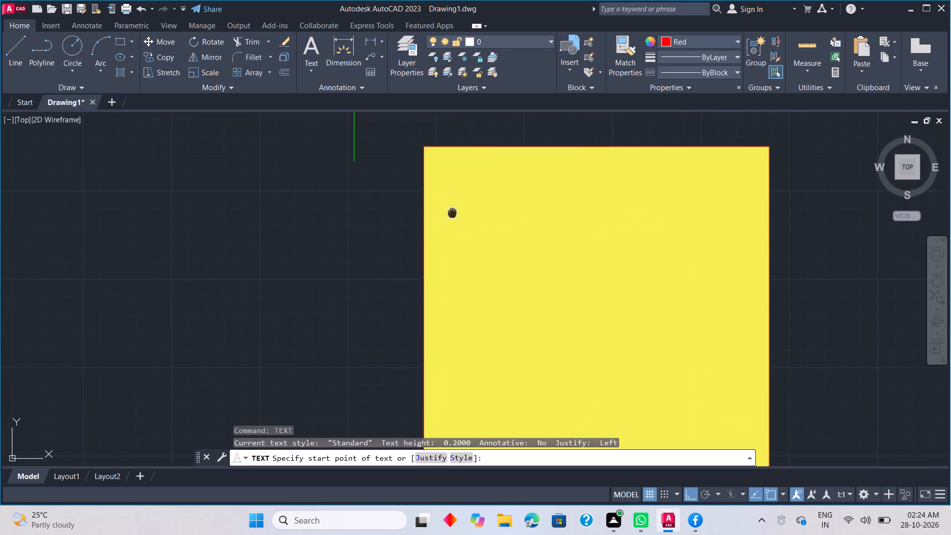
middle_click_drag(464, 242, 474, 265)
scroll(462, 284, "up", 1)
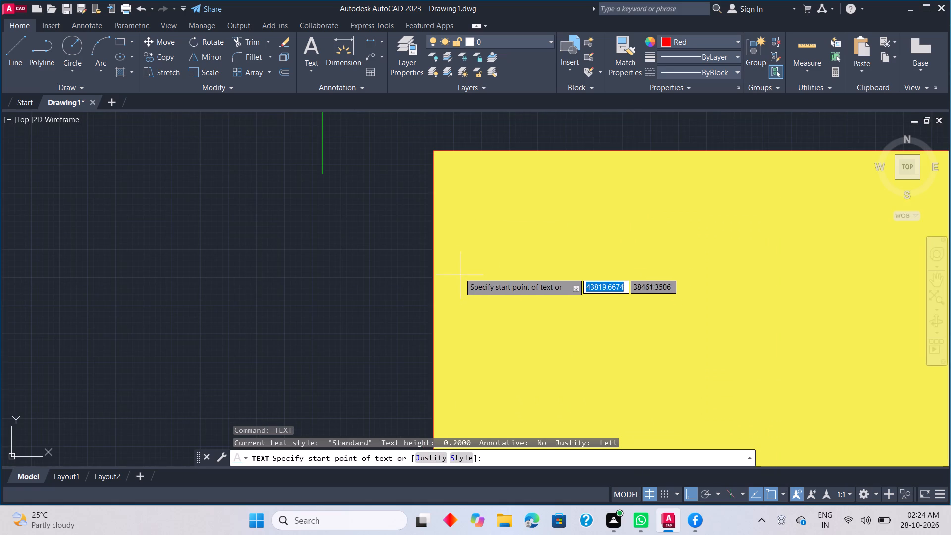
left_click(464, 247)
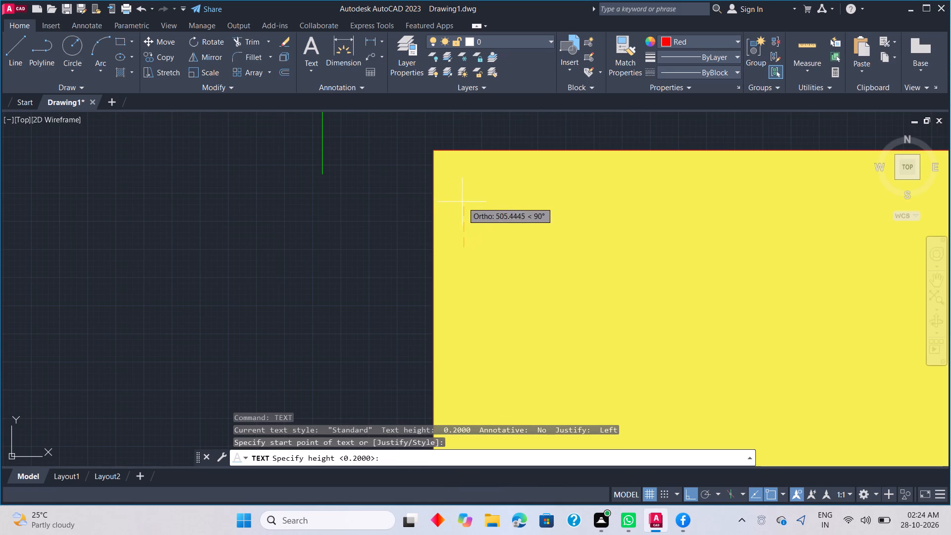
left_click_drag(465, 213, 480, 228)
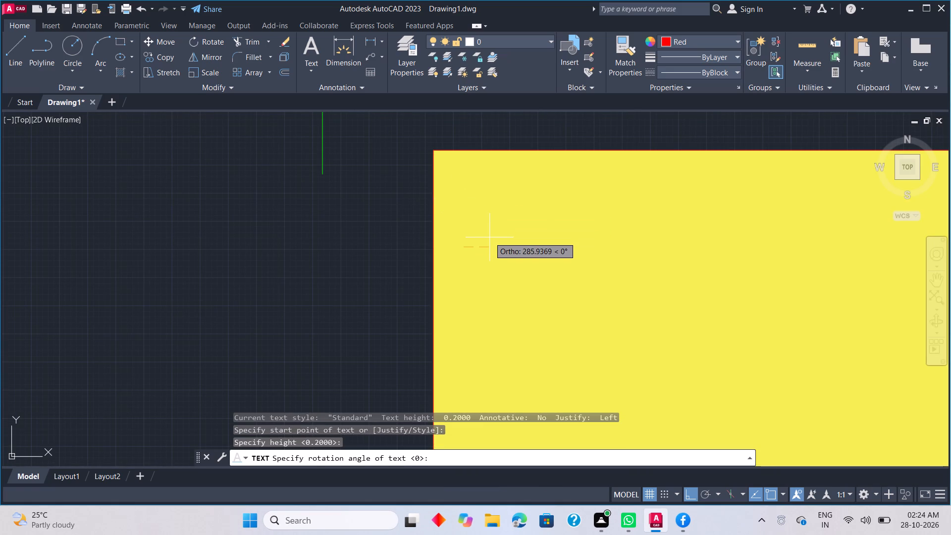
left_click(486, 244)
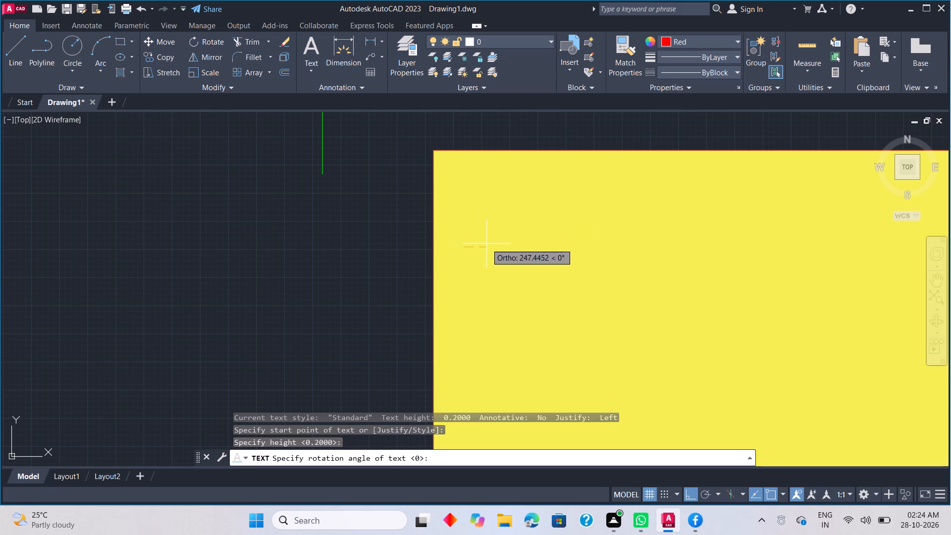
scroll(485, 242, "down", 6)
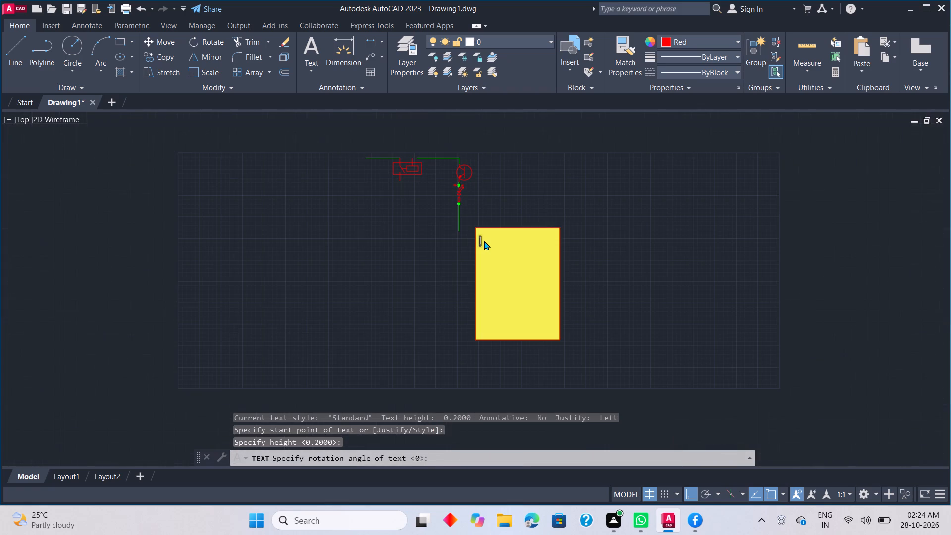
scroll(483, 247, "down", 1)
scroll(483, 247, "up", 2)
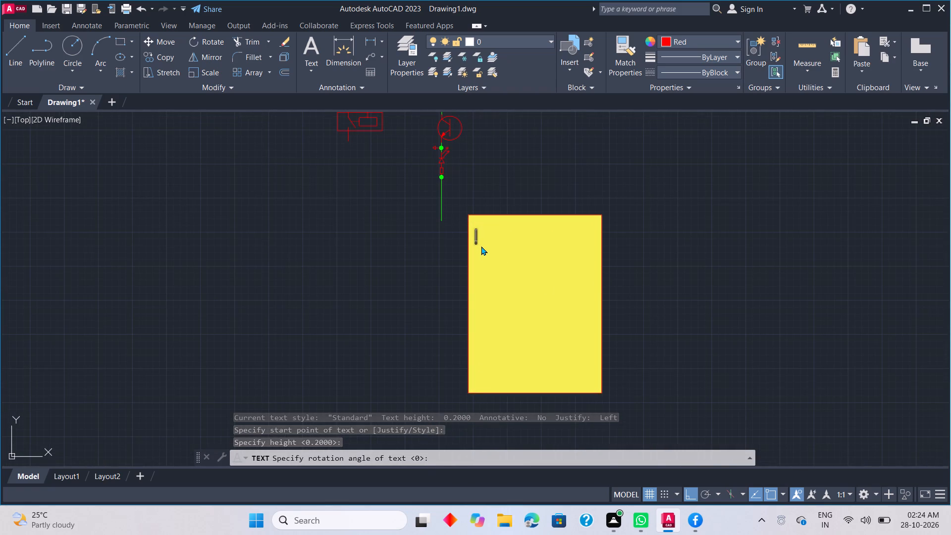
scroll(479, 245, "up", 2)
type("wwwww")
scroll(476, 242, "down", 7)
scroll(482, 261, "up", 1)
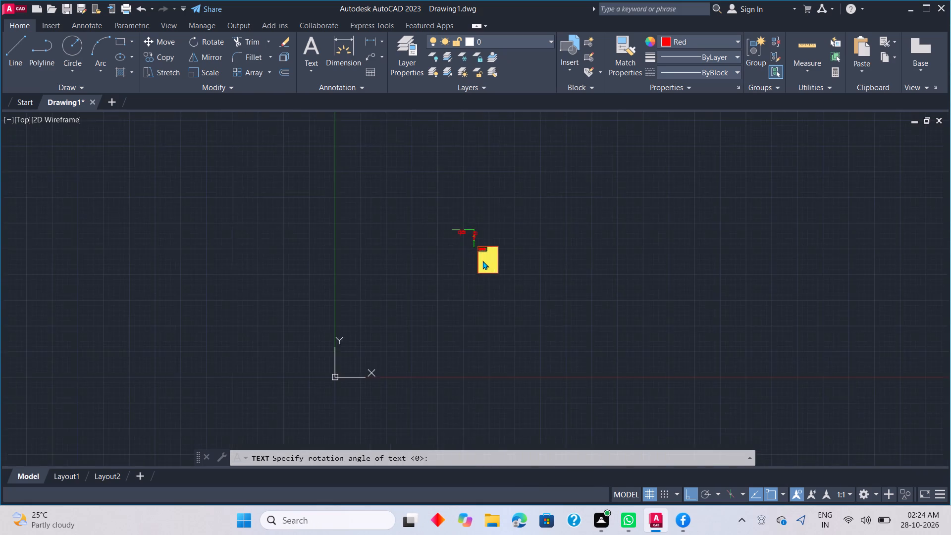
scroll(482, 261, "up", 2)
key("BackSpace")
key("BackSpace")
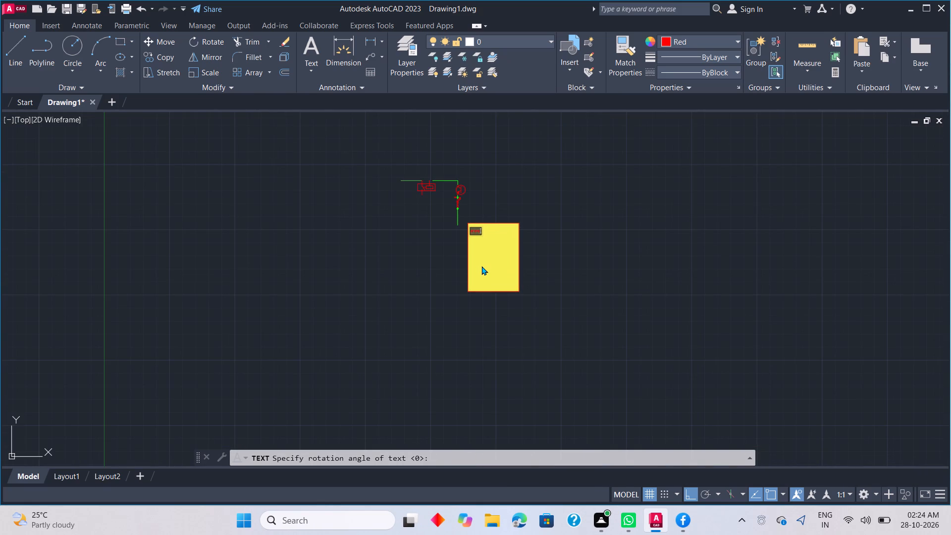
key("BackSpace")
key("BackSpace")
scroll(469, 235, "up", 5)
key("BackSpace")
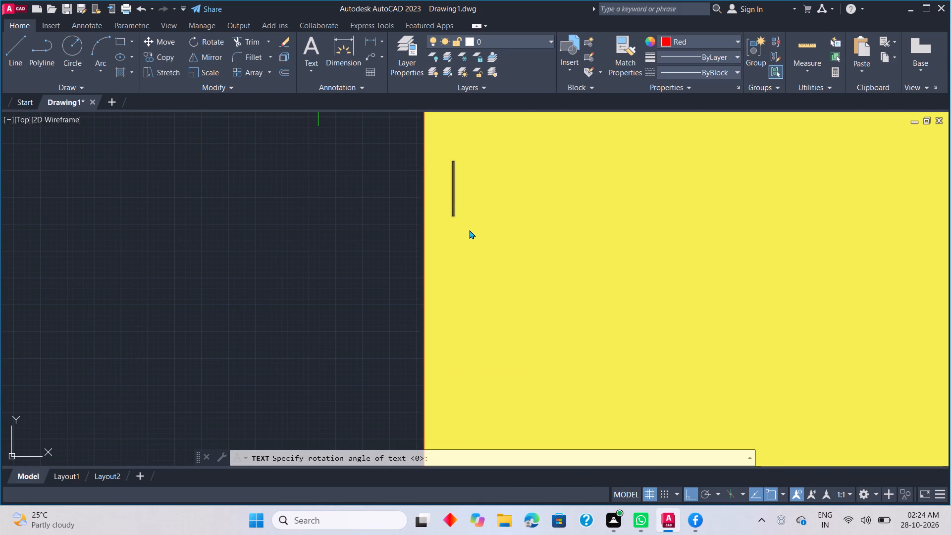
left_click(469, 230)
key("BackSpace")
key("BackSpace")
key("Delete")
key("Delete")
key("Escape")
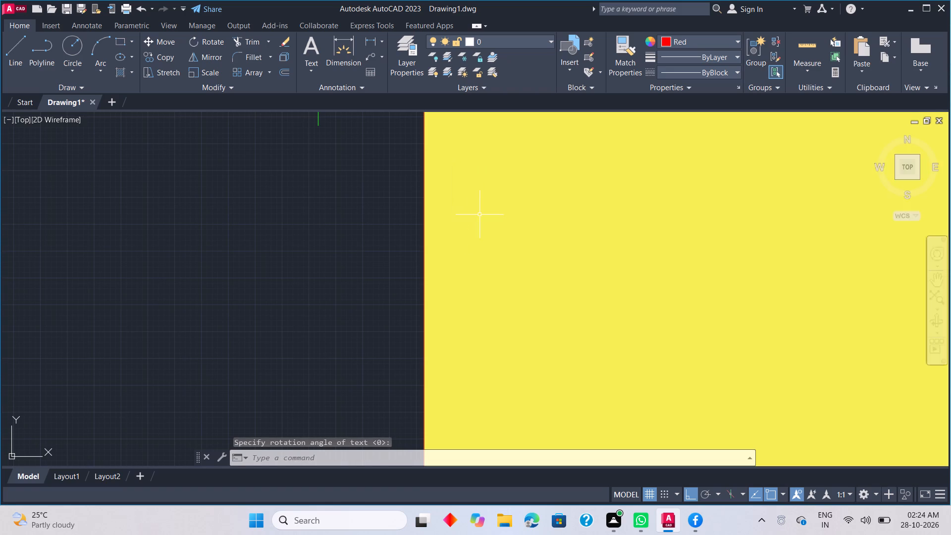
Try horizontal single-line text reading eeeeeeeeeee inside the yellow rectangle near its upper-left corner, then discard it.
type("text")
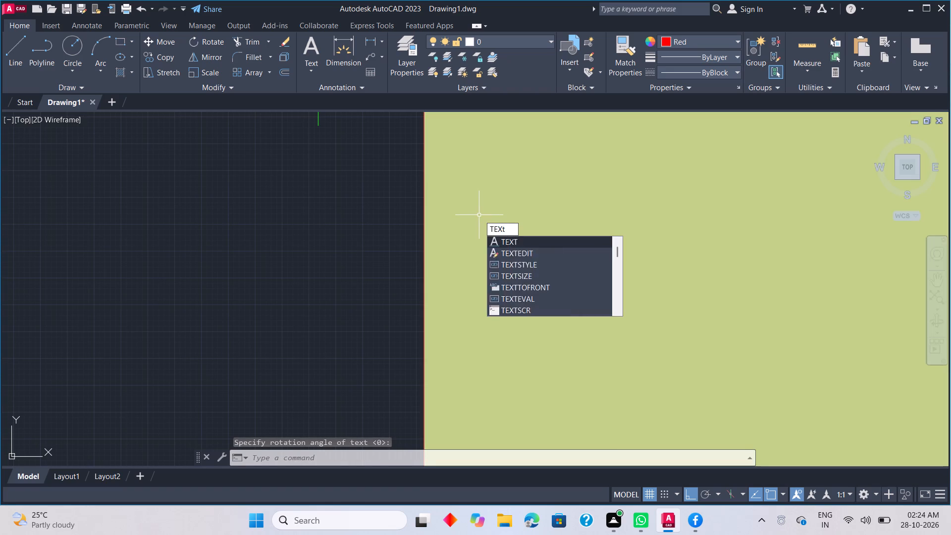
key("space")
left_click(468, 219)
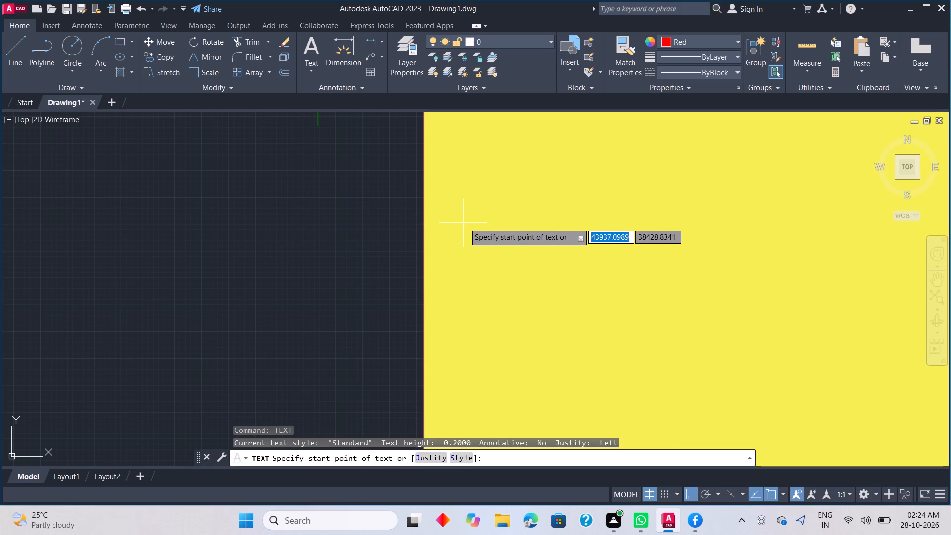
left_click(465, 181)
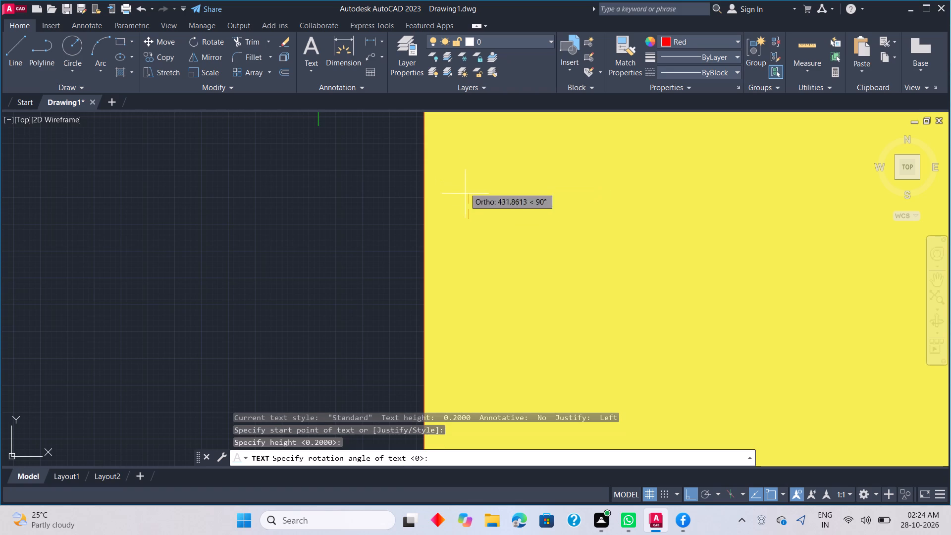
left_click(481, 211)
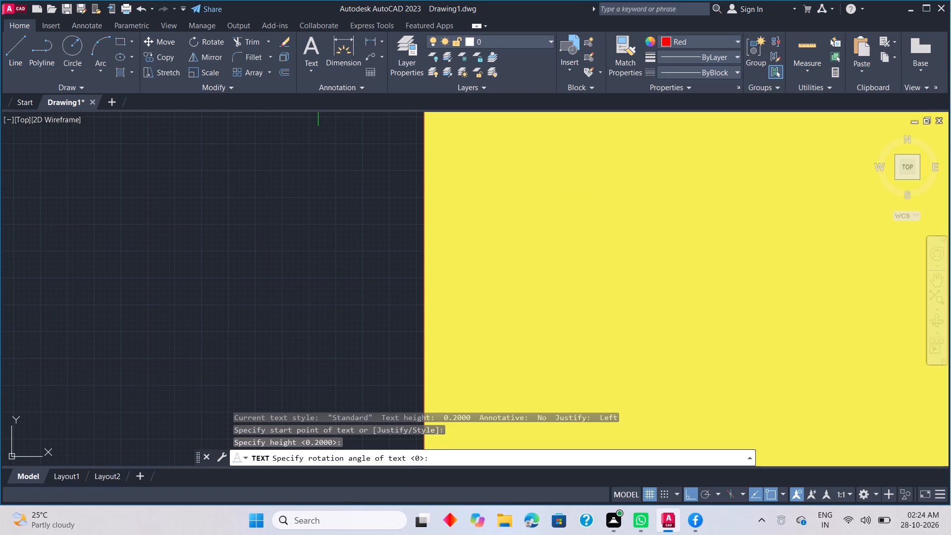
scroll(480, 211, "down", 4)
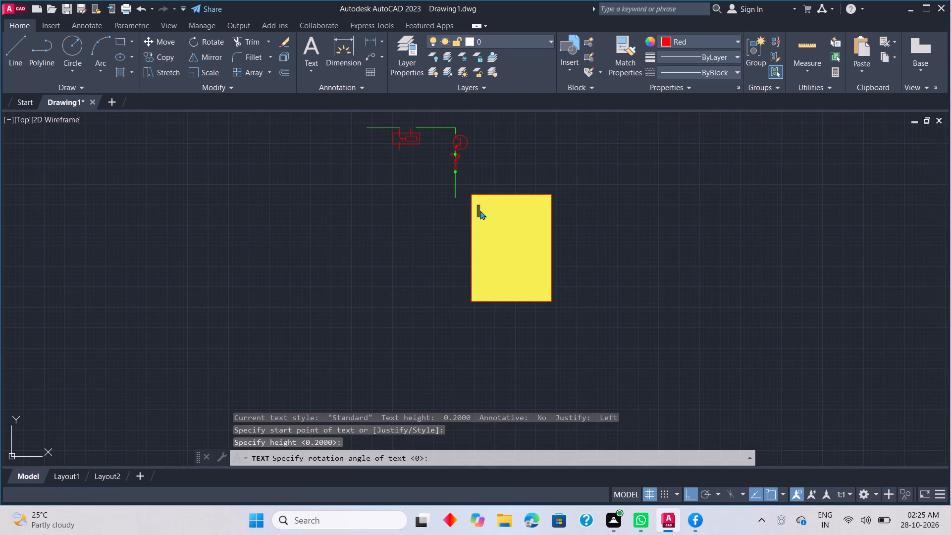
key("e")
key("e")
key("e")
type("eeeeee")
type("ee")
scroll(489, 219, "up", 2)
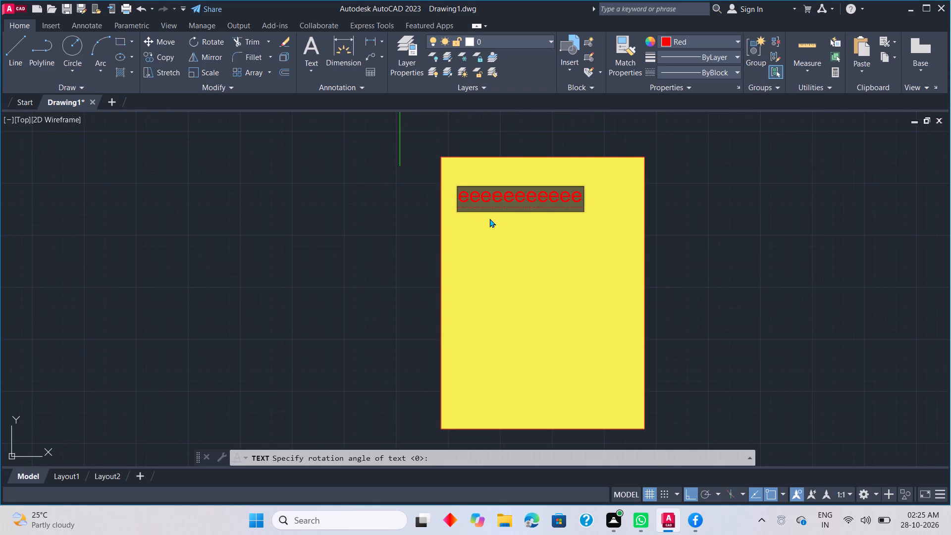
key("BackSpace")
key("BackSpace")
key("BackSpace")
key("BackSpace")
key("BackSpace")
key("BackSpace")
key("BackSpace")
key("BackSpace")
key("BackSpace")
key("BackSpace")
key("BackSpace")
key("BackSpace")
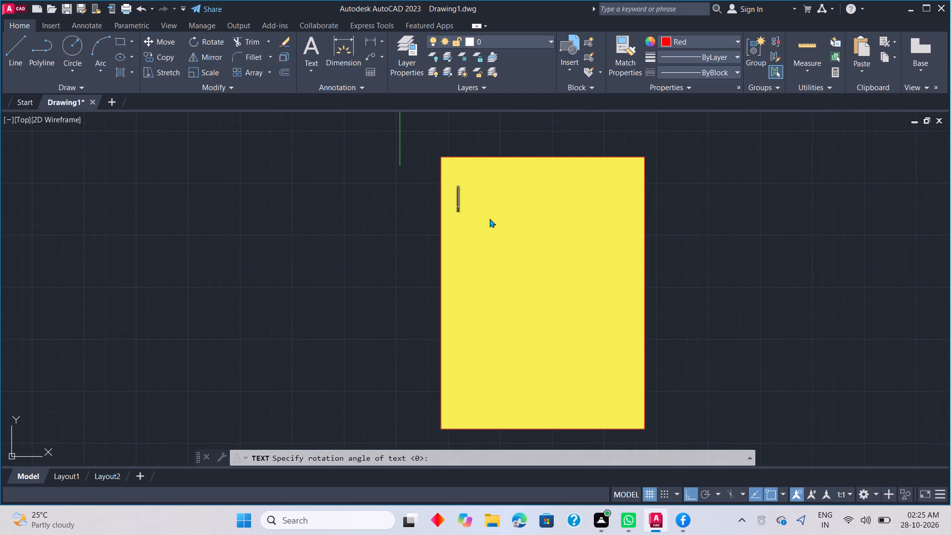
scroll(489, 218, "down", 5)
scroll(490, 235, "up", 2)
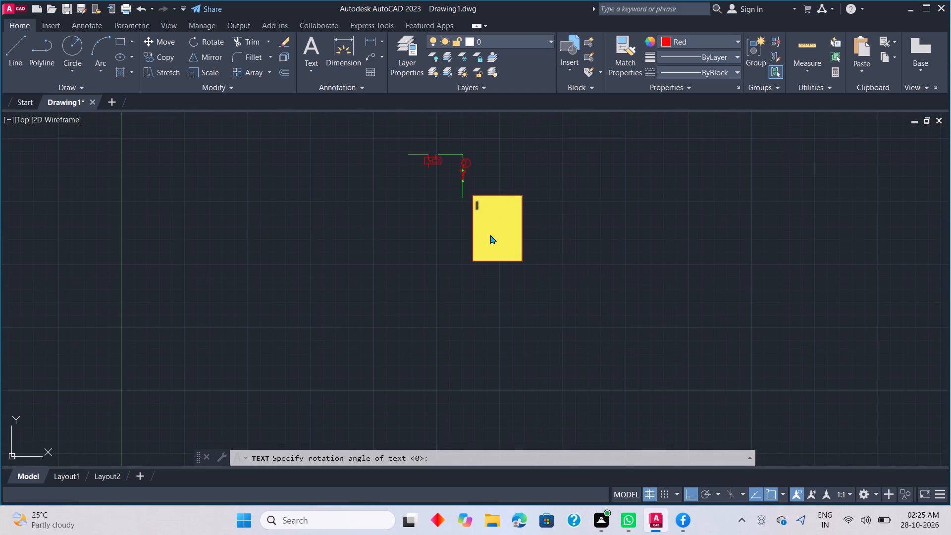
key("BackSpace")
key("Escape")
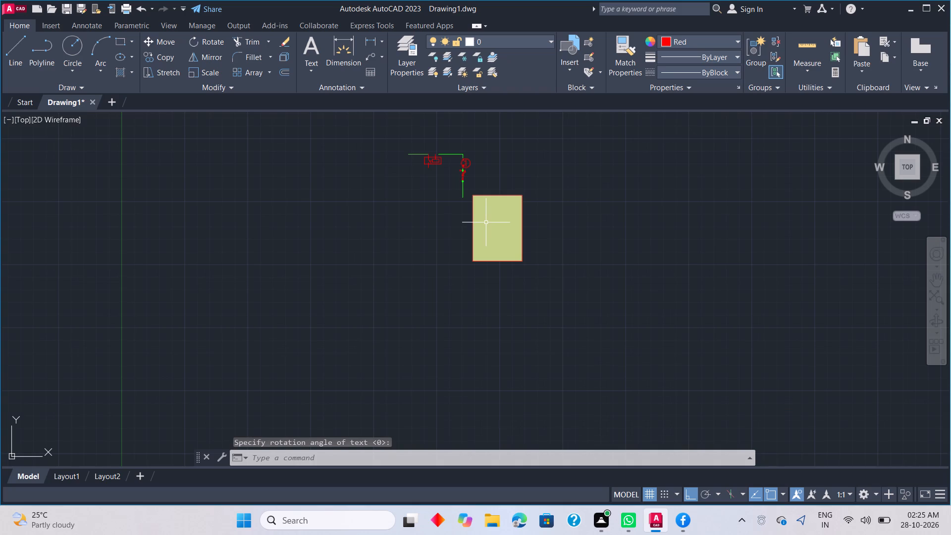
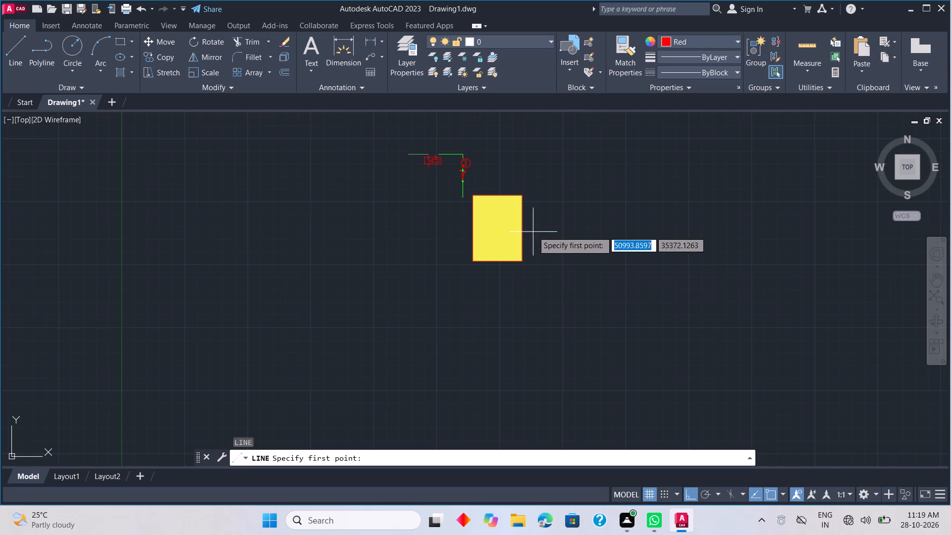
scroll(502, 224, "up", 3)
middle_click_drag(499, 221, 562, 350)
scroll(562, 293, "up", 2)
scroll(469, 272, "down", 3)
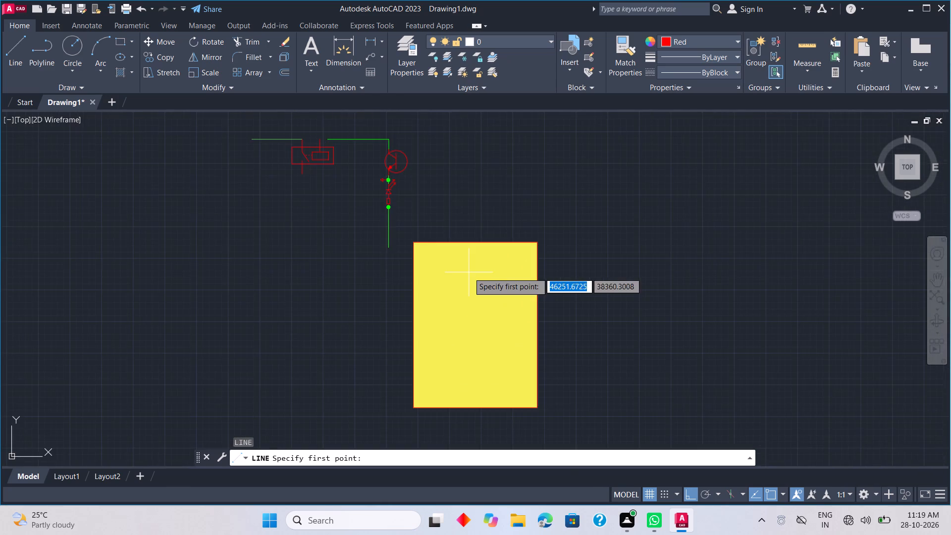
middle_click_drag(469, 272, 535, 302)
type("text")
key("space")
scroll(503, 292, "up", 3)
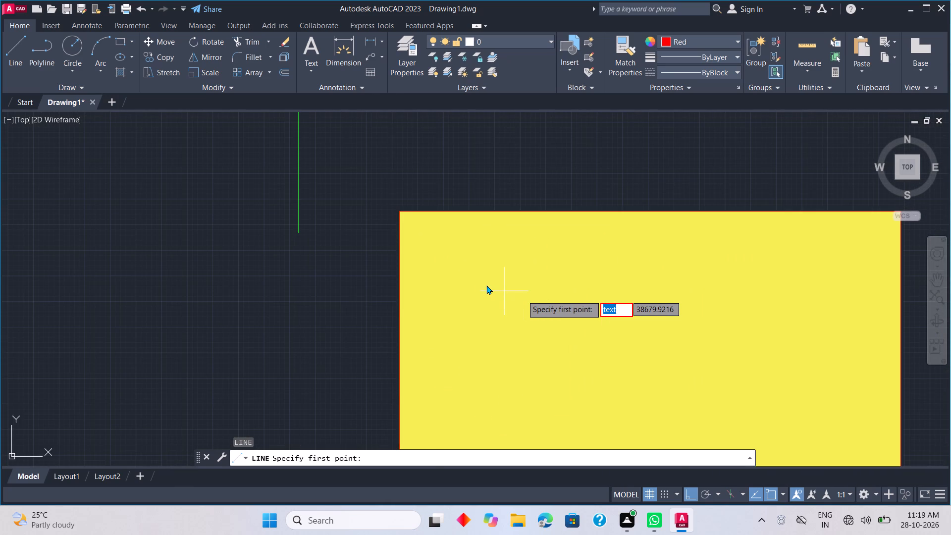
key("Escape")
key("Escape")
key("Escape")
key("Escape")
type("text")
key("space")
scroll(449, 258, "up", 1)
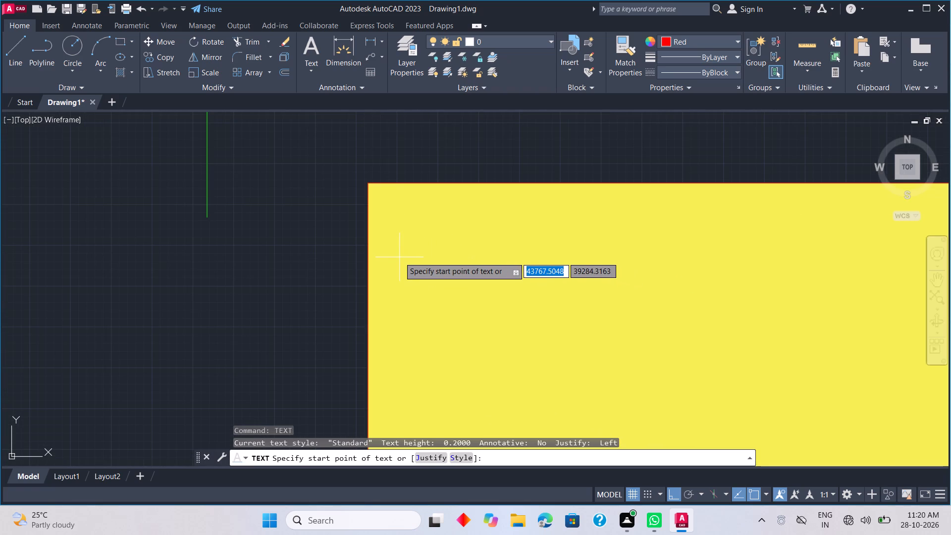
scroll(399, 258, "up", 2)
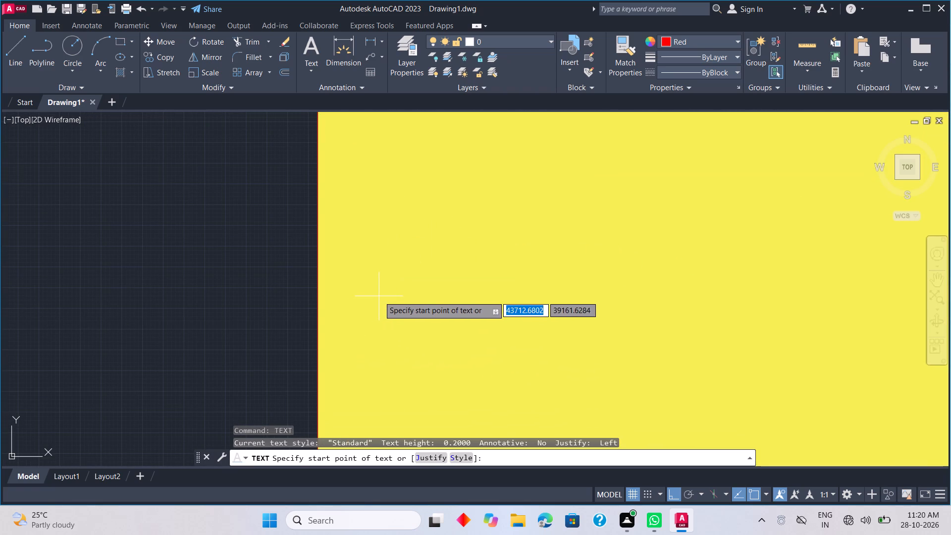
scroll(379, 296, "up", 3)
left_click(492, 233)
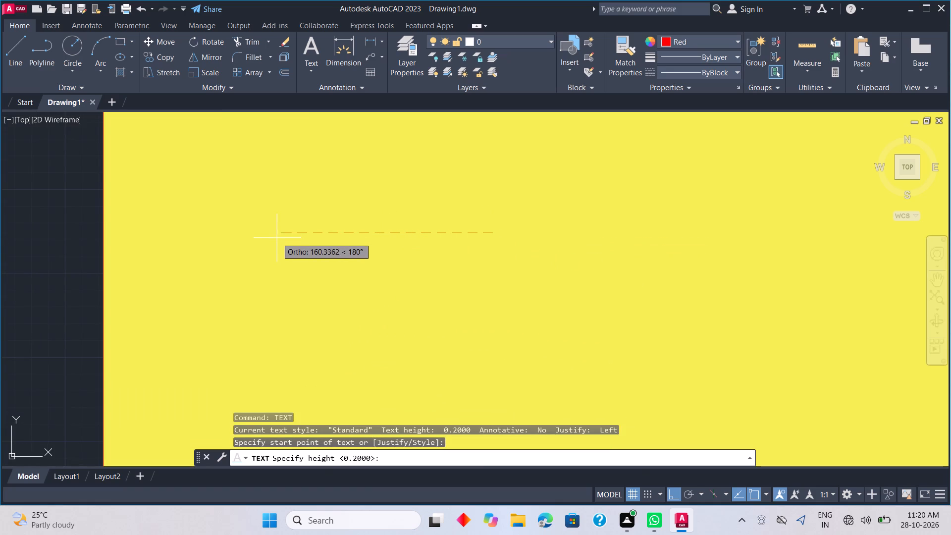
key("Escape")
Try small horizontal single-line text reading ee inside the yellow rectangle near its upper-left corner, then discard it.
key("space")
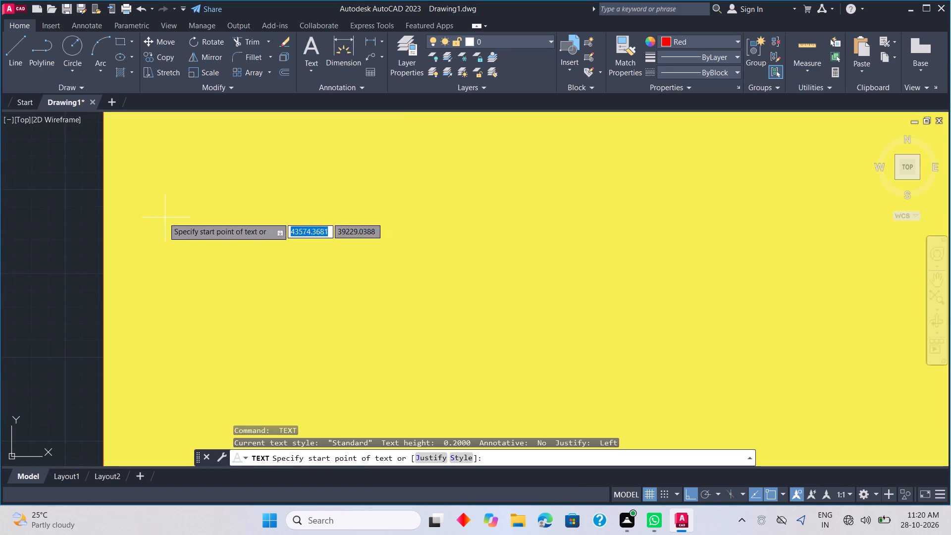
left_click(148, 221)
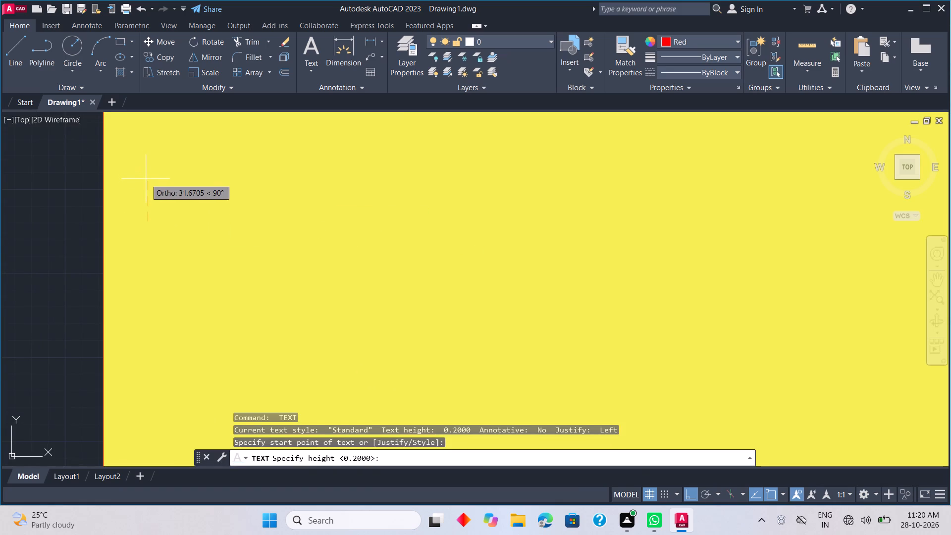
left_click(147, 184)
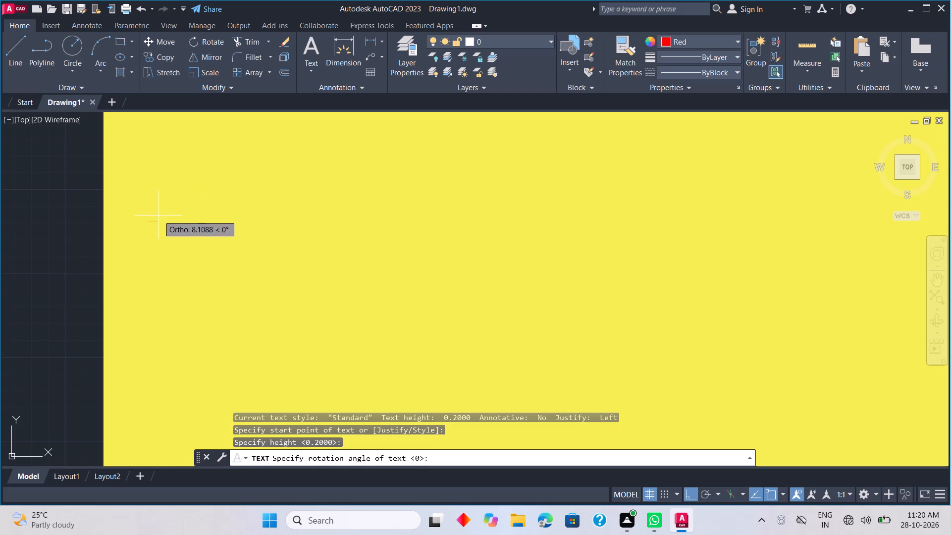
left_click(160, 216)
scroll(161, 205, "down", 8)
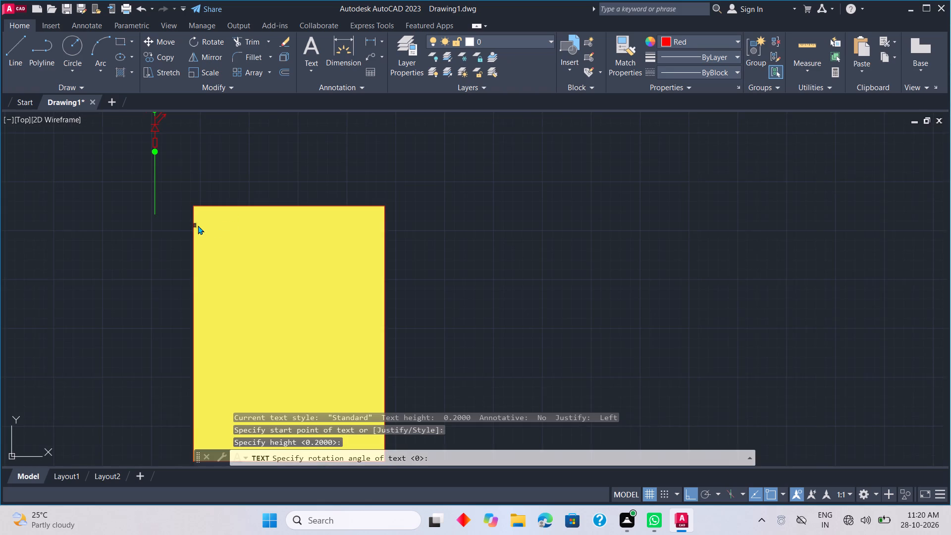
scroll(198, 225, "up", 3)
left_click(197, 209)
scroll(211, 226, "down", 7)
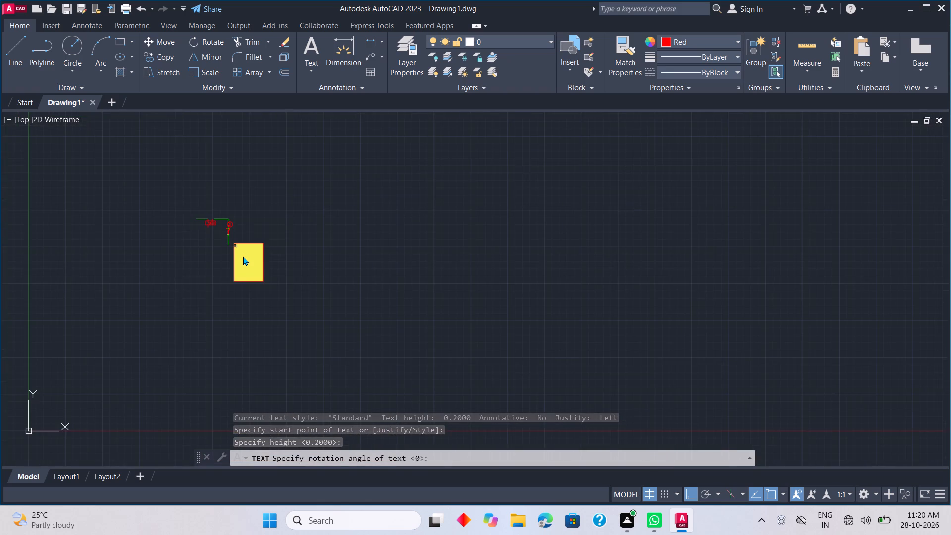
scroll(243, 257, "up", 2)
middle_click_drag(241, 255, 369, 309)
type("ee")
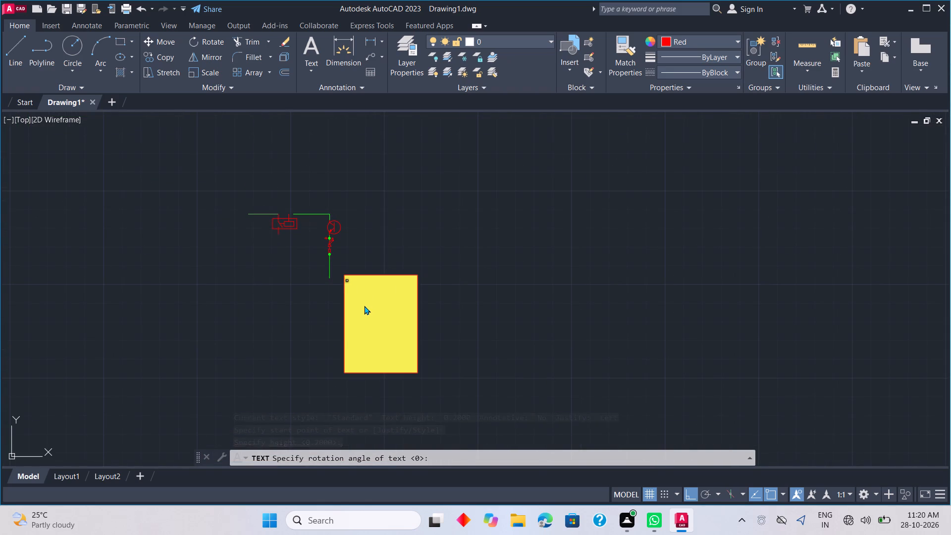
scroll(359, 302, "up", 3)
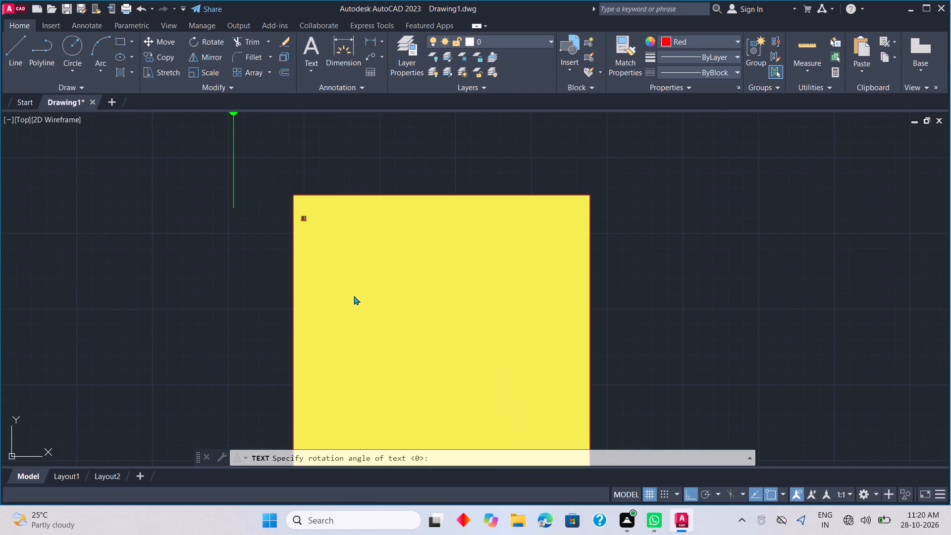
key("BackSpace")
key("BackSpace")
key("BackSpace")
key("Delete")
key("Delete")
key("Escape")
Start taller horizontal single-line text inside the yellow rectangle near its upper-left corner, testing its size with wwww and clearing the letters.
scroll(299, 224, "up", 2)
middle_click_drag(300, 220, 300, 220)
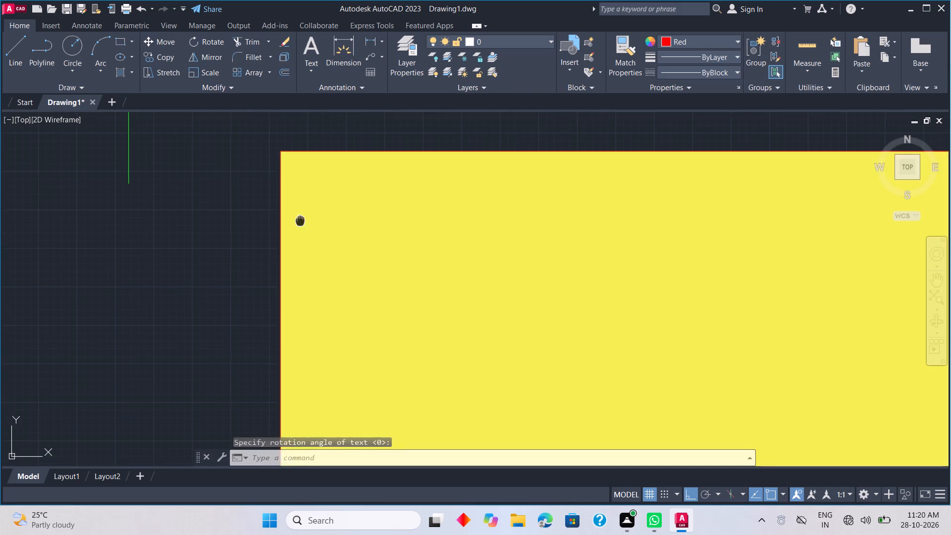
middle_click_drag(300, 220, 331, 237)
type("te")
key("space")
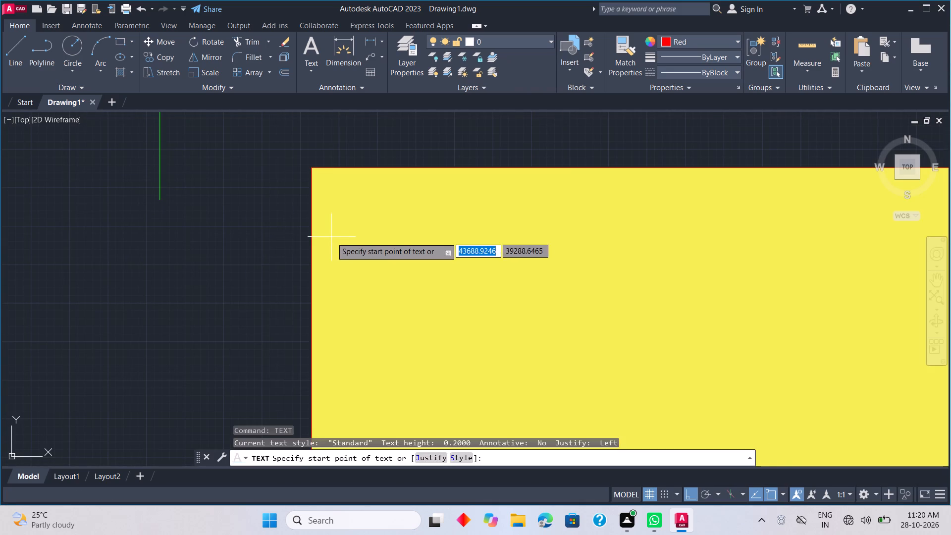
left_click_drag(357, 298, 357, 292)
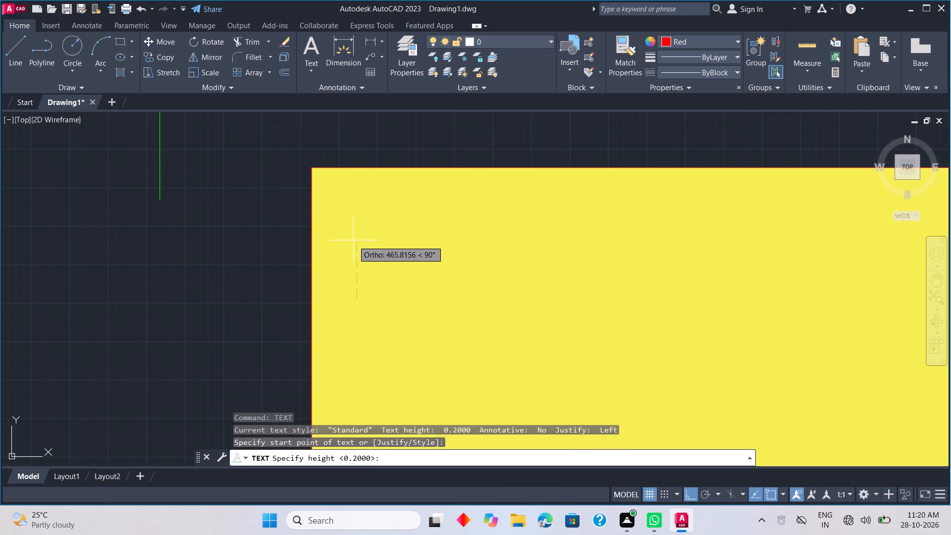
left_click(354, 260)
left_click(371, 271)
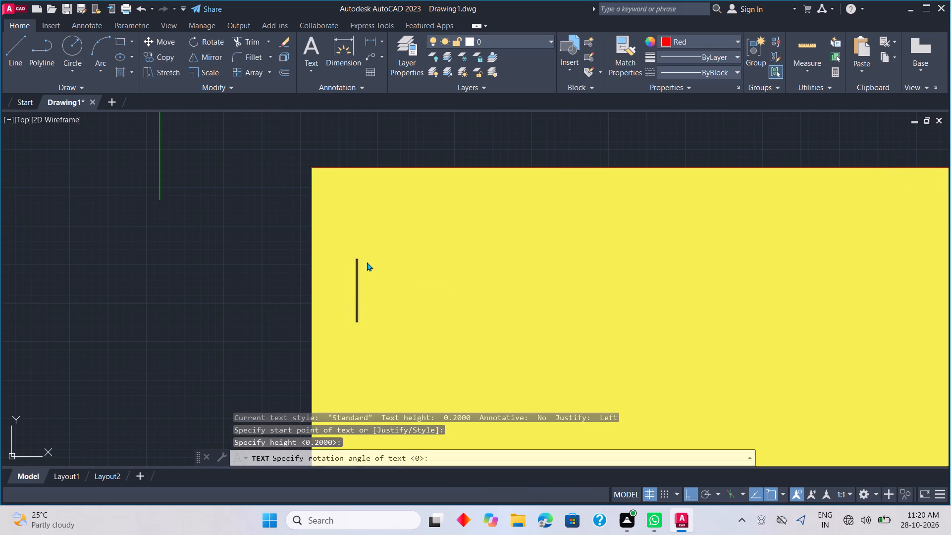
scroll(367, 261, "down", 4)
key("w")
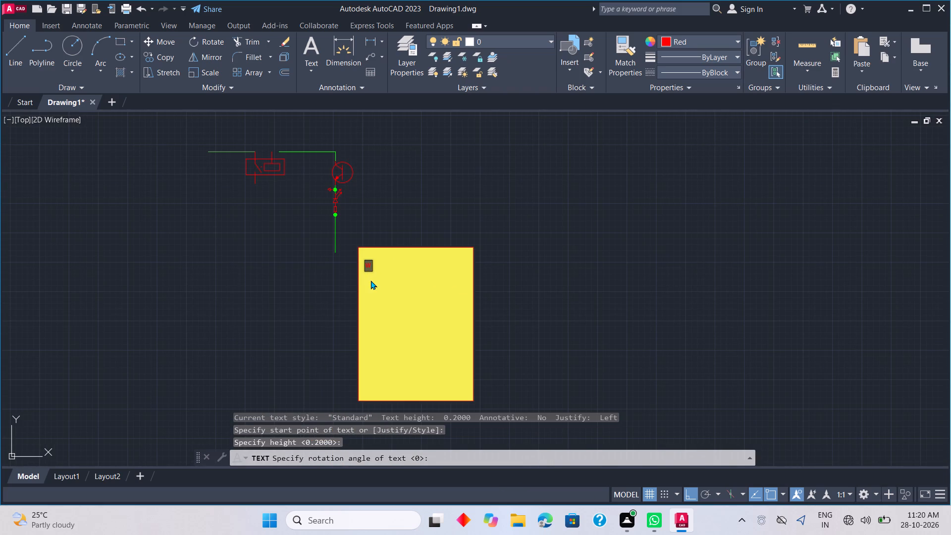
key("w")
key("w")
key("w")
key("BackSpace")
key("BackSpace")
key("BackSpace")
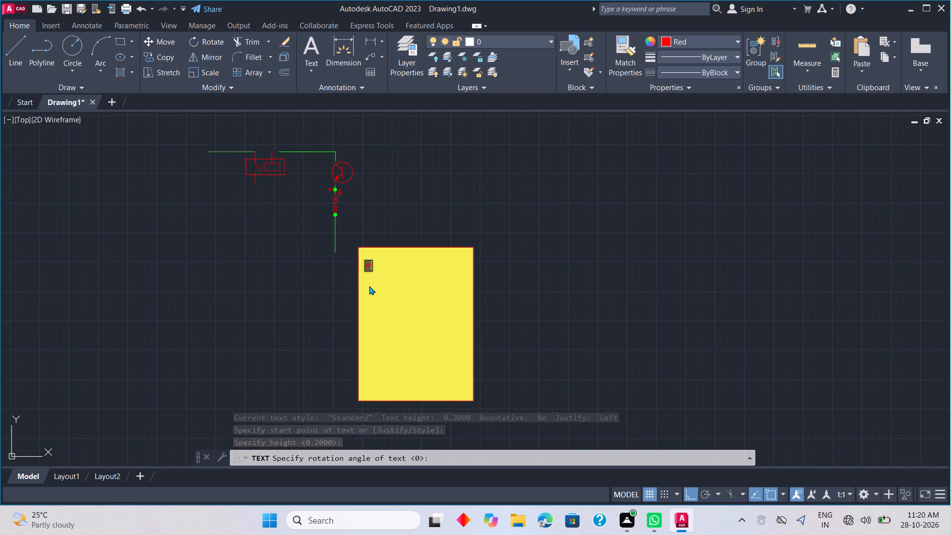
key("BackSpace")
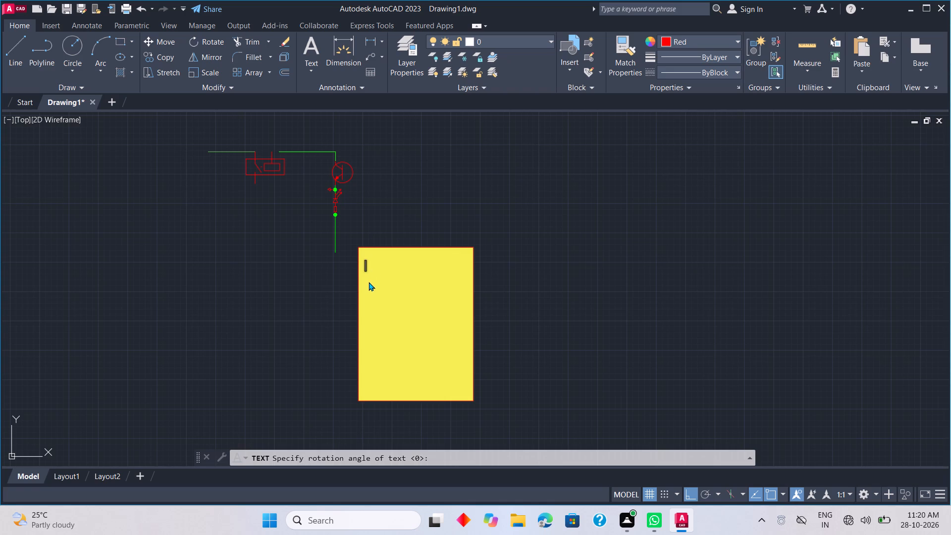
Place the text start near the yellow rectangle's upper-left corner and write the red label D0/RX.
left_click(367, 280)
scroll(365, 280, "up", 4)
left_click(364, 220)
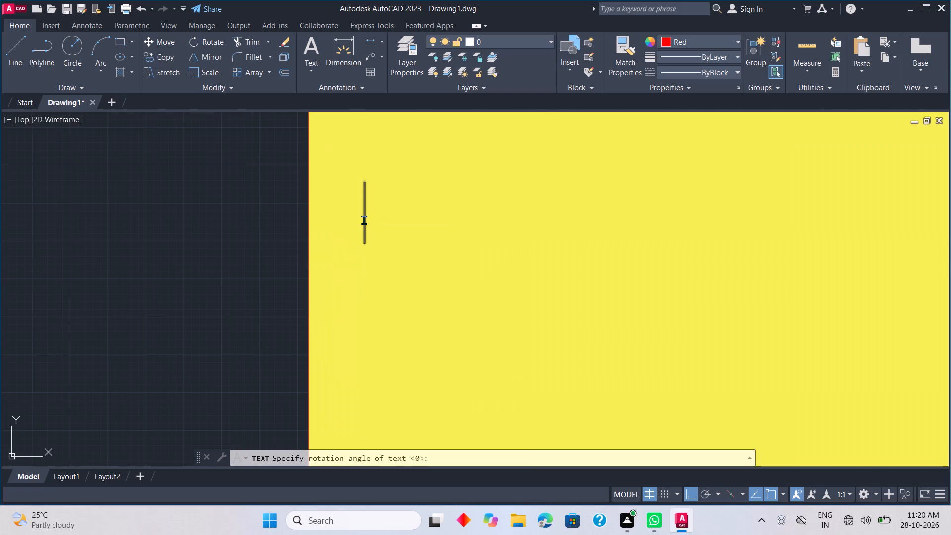
scroll(364, 220, "down", 4)
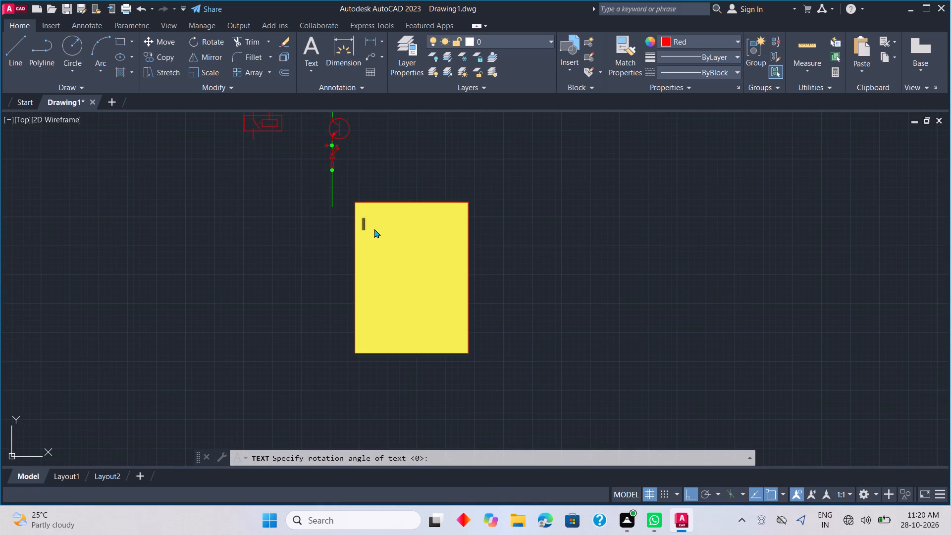
scroll(374, 229, "up", 1)
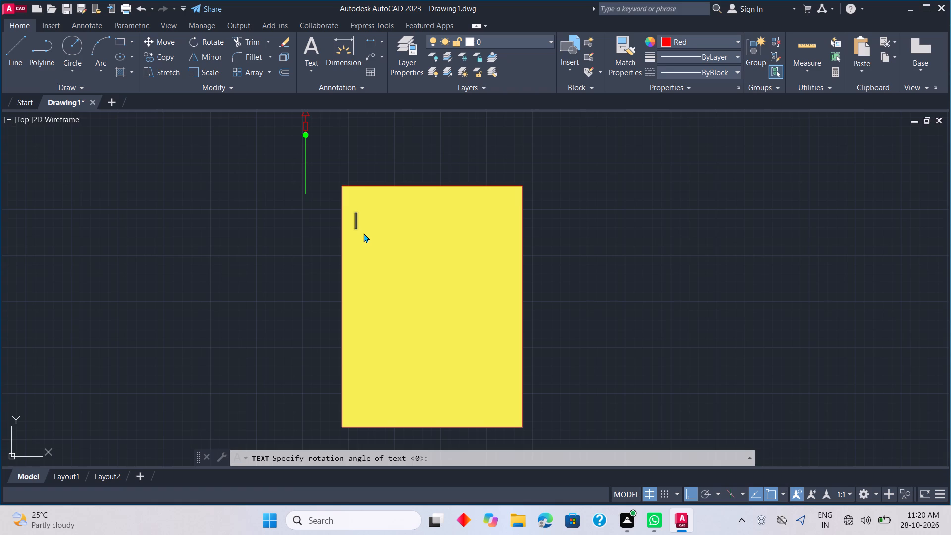
key("d")
key("BackSpace")
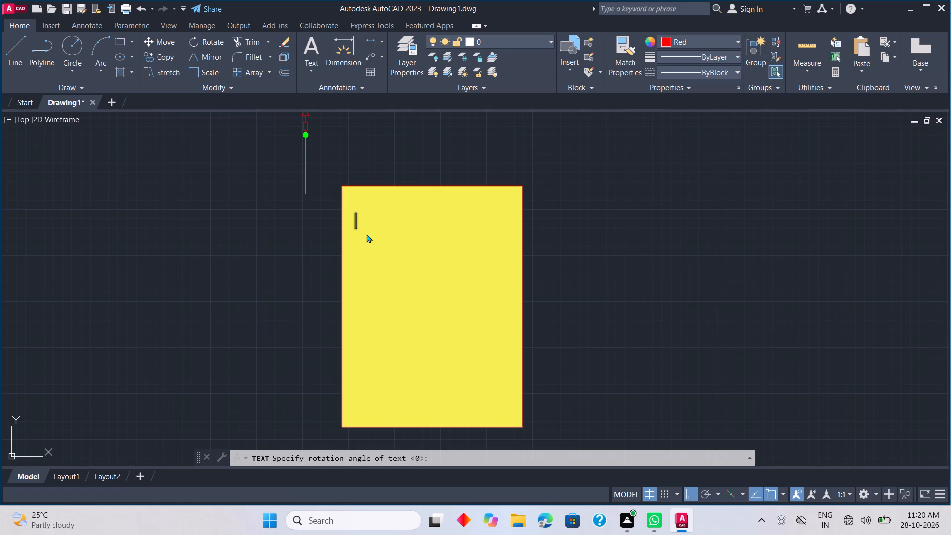
key("d")
key("d")
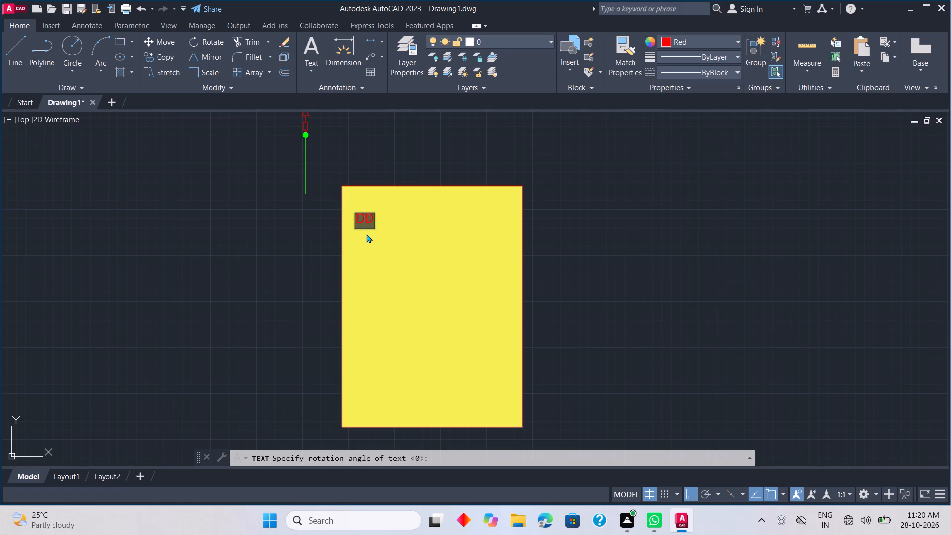
key("BackSpace")
key("0")
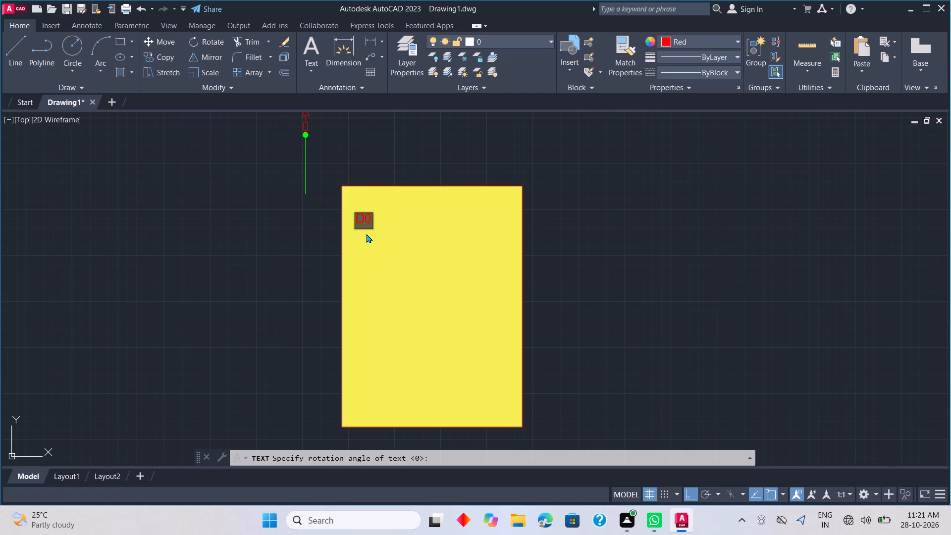
left_click(710, 45)
key("slash")
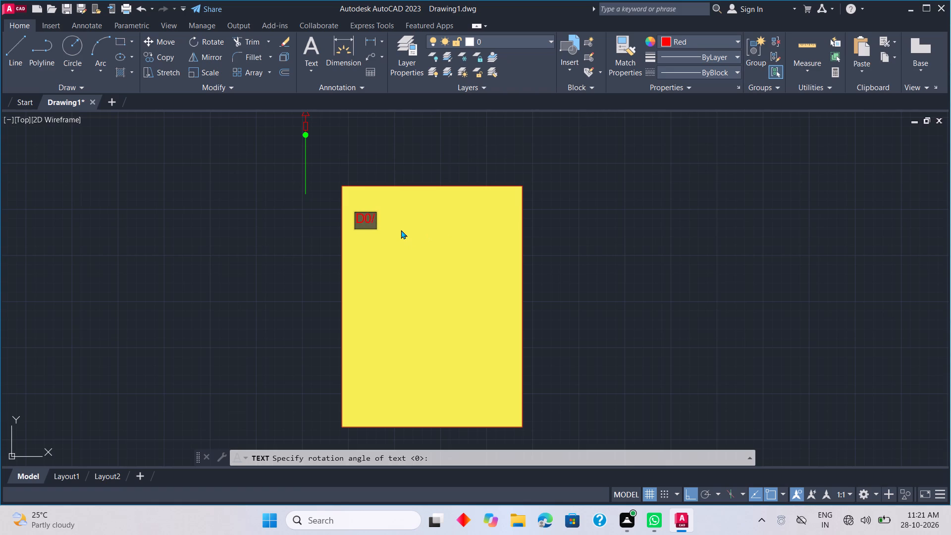
type("RX")
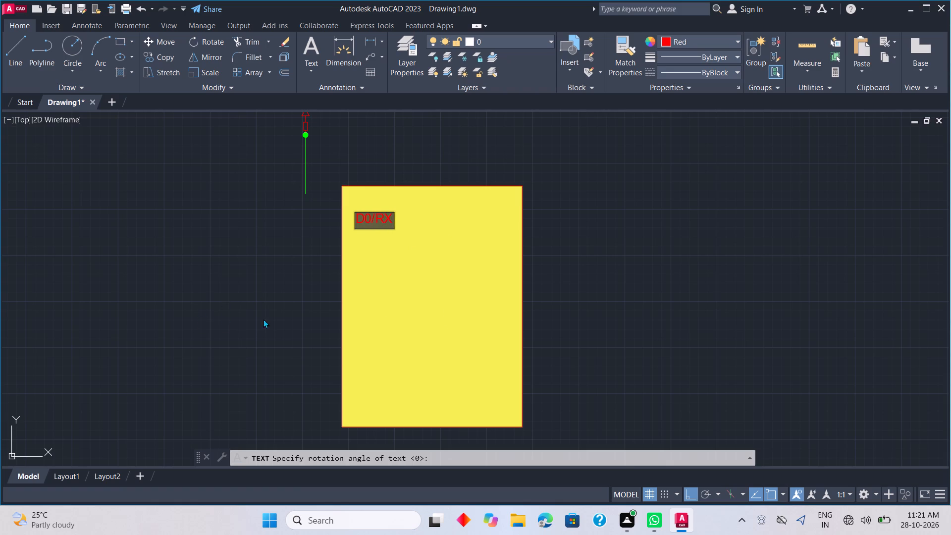
Write the red label D1/TX as separate single-line text directly below D0/RX in the yellow rectangle, and finish the text command.
left_click(356, 242)
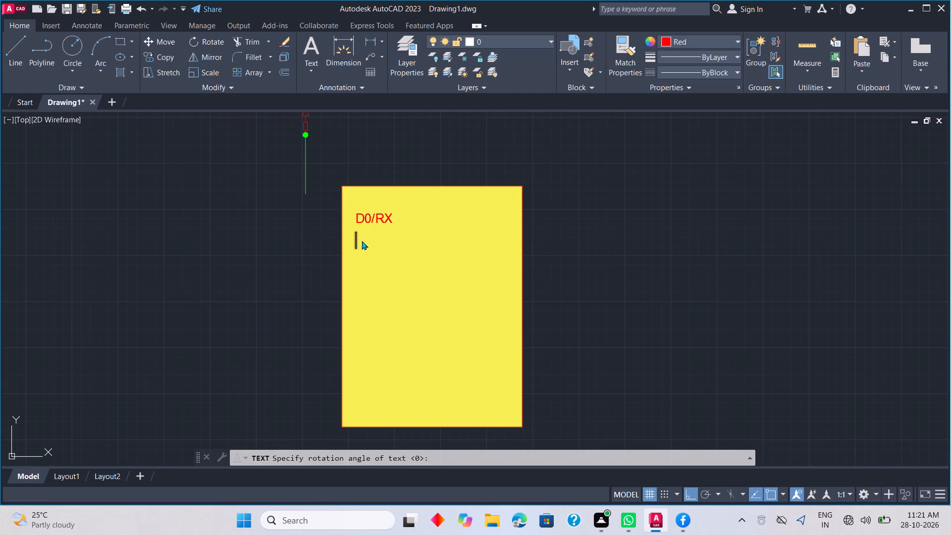
left_click(362, 241)
left_click(357, 237)
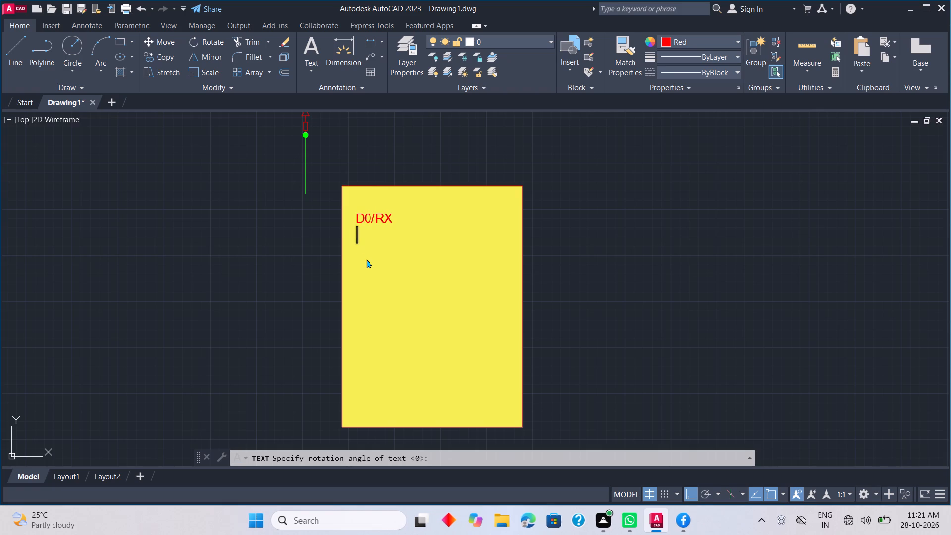
key("d")
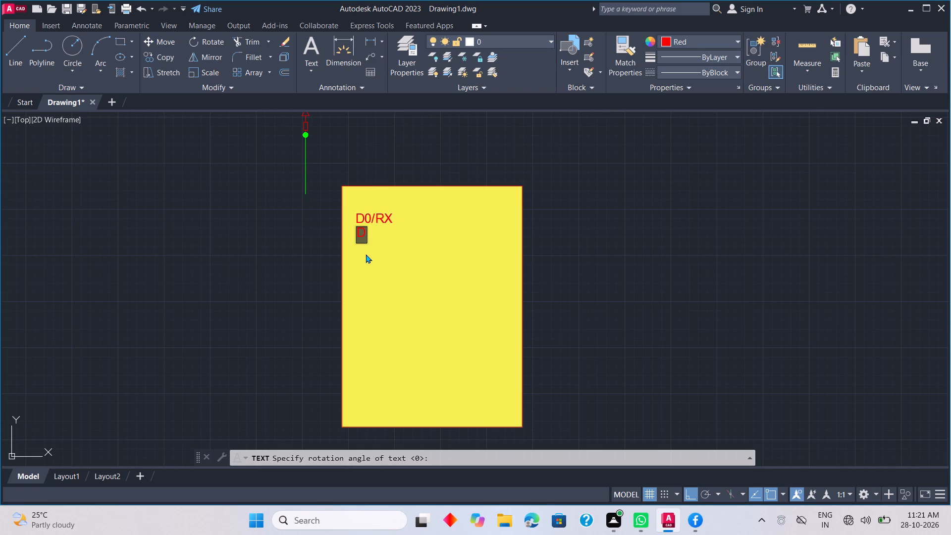
key("1")
key("slash")
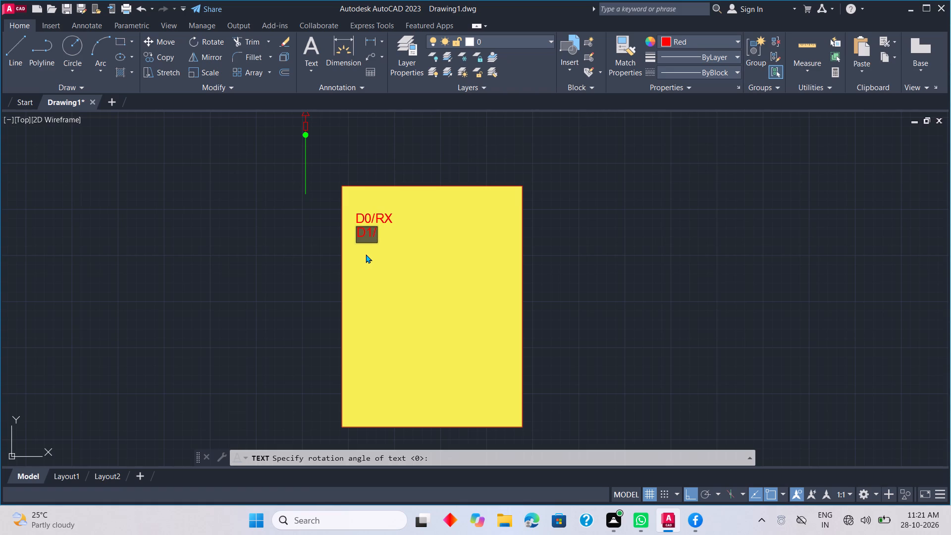
key("t")
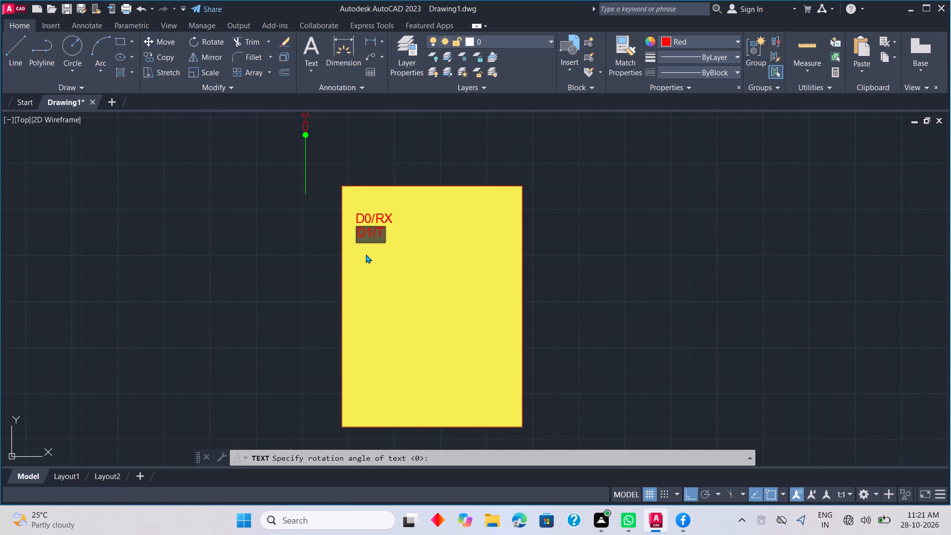
key("x")
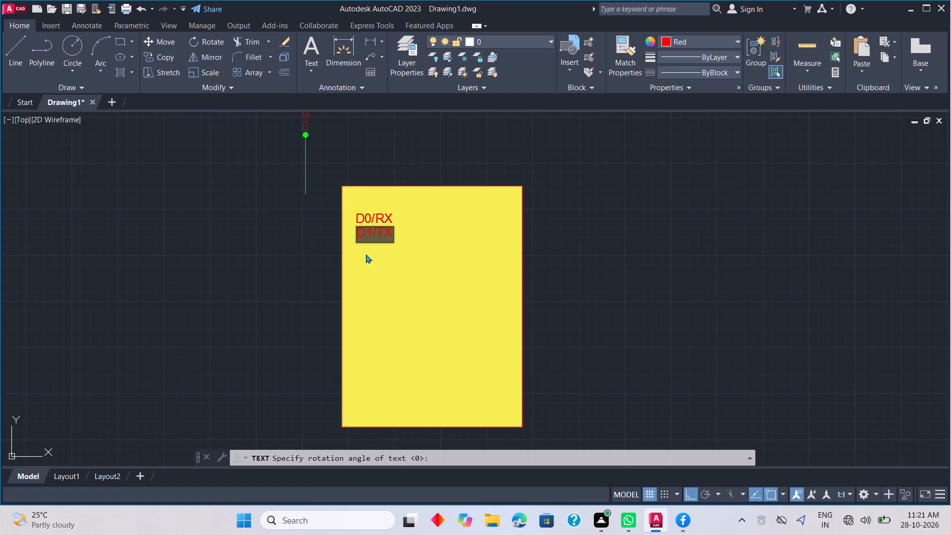
left_click(360, 269)
left_click(360, 250)
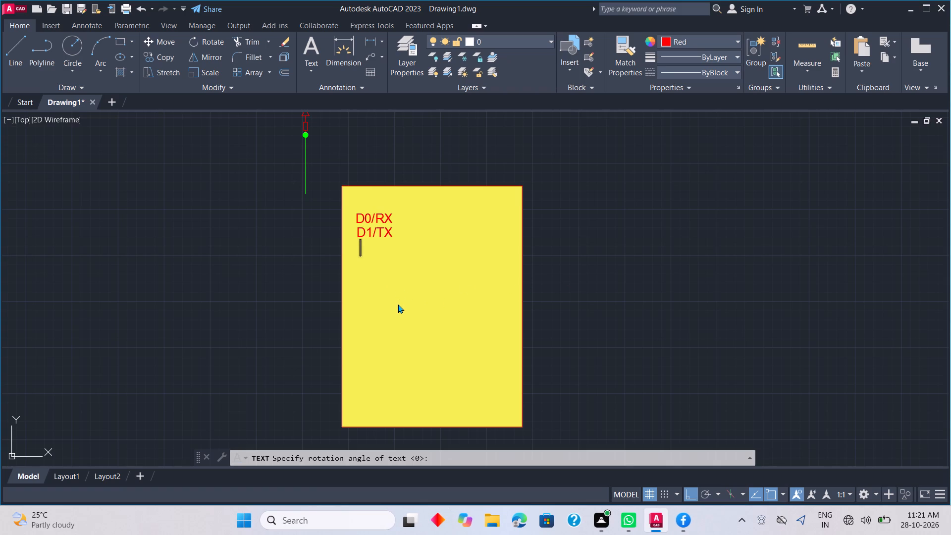
left_click(466, 215)
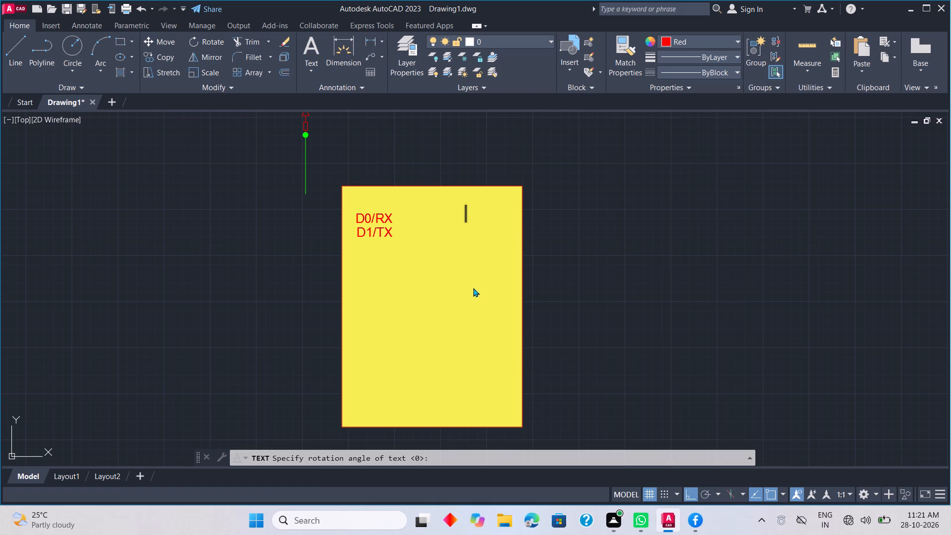
key("Escape")
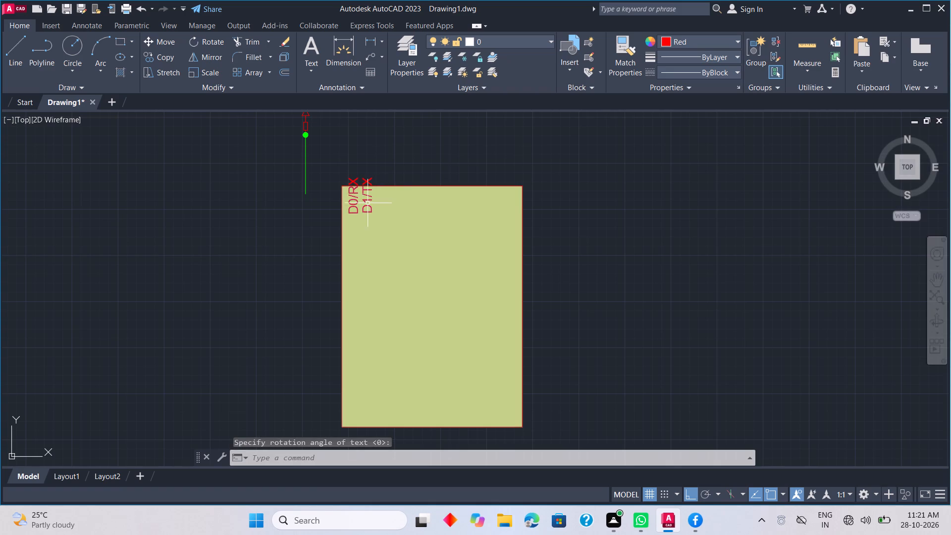
Rotate the D1/TX label 270° about its lower end so that it reads horizontally inside the yellow rectangle.
left_click(368, 203)
right_click(425, 233)
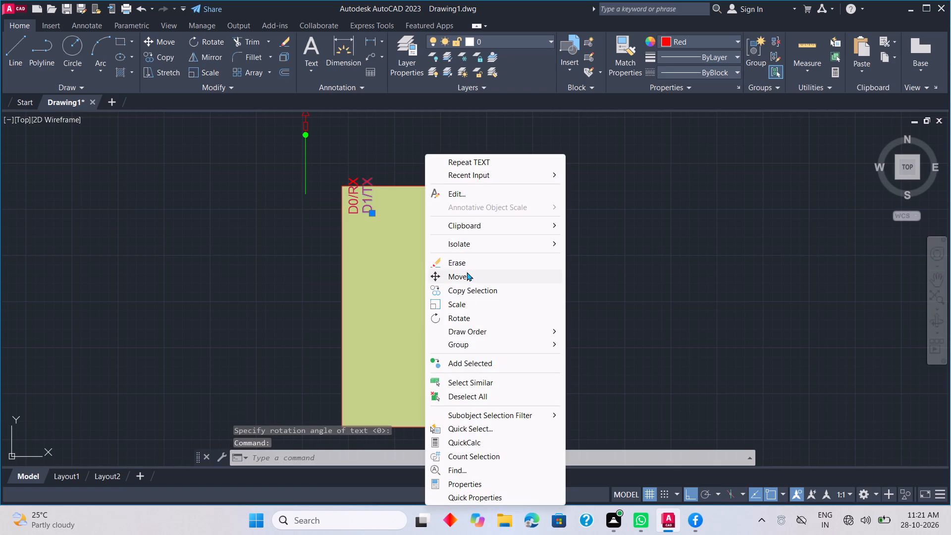
left_click(464, 321)
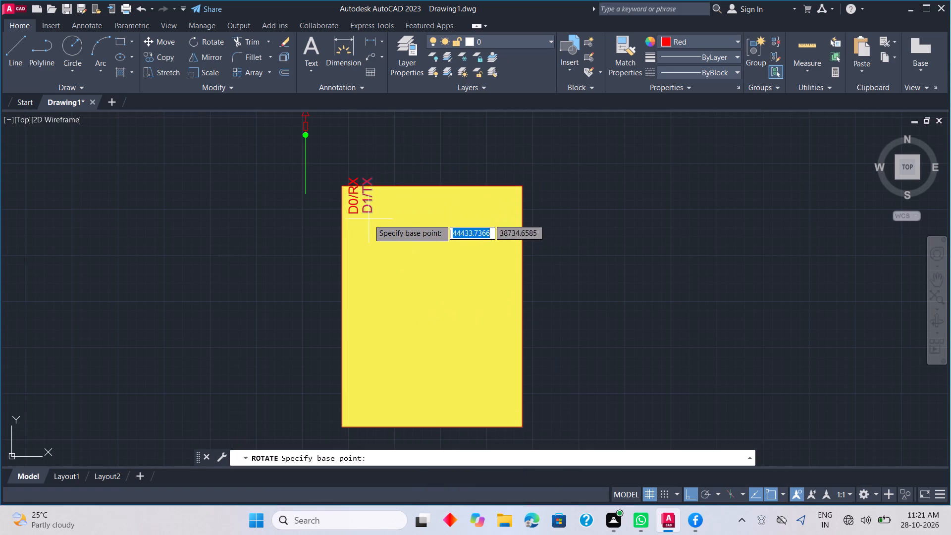
left_click(370, 210)
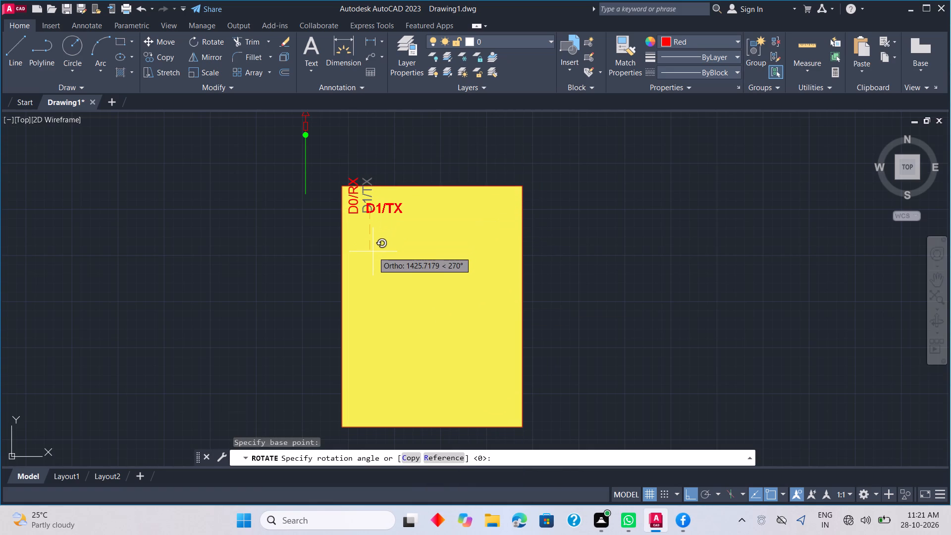
left_click(373, 252)
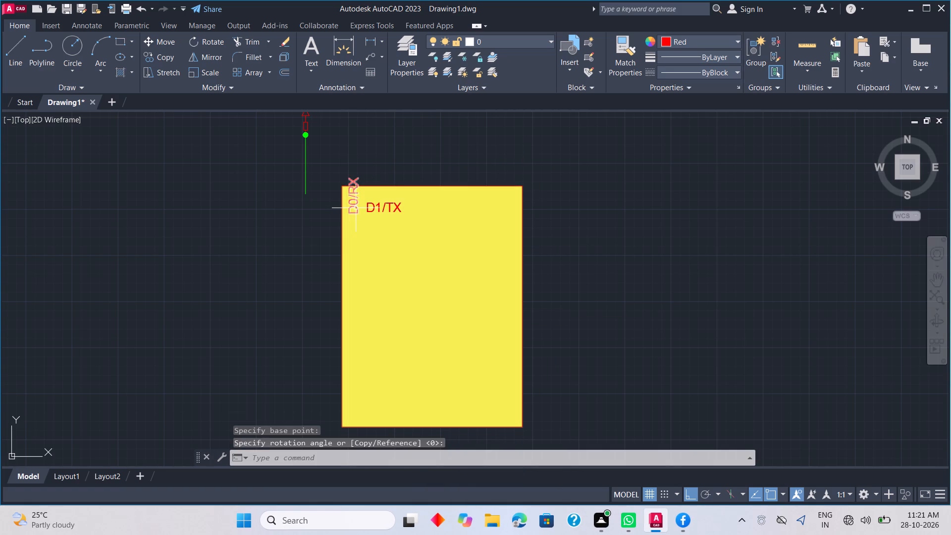
Rotate the D0/RX label 270° about its lower end so that it reads horizontally inside the yellow rectangle.
left_click(356, 208)
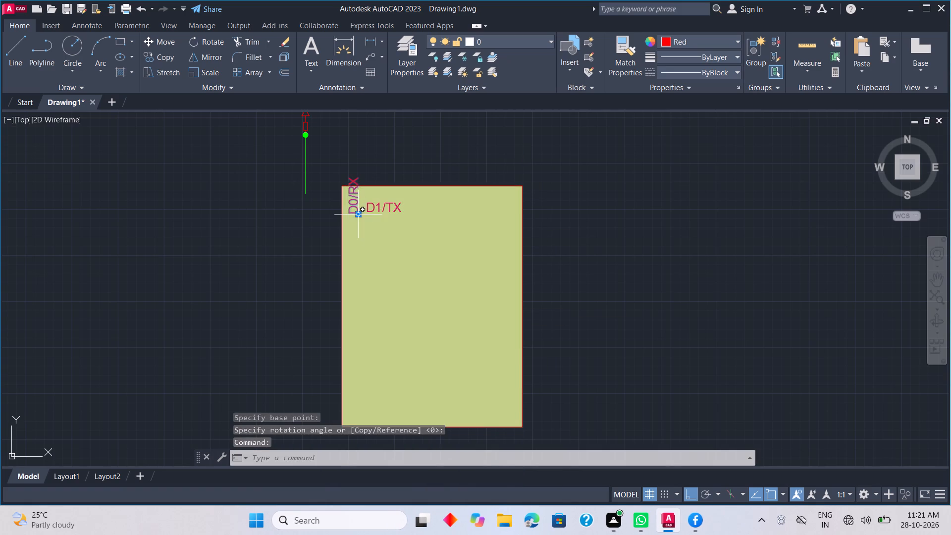
right_click(361, 214)
left_click(393, 319)
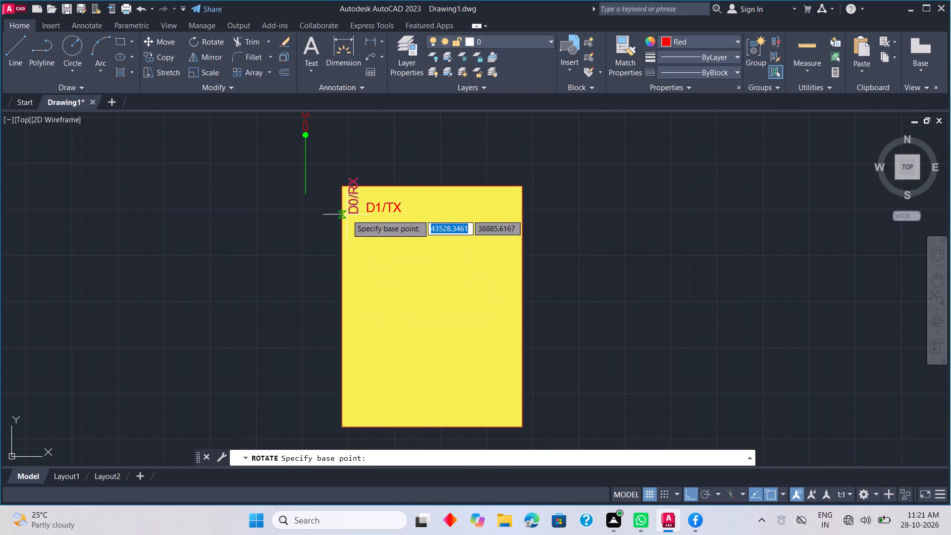
left_click(353, 212)
left_click(366, 245)
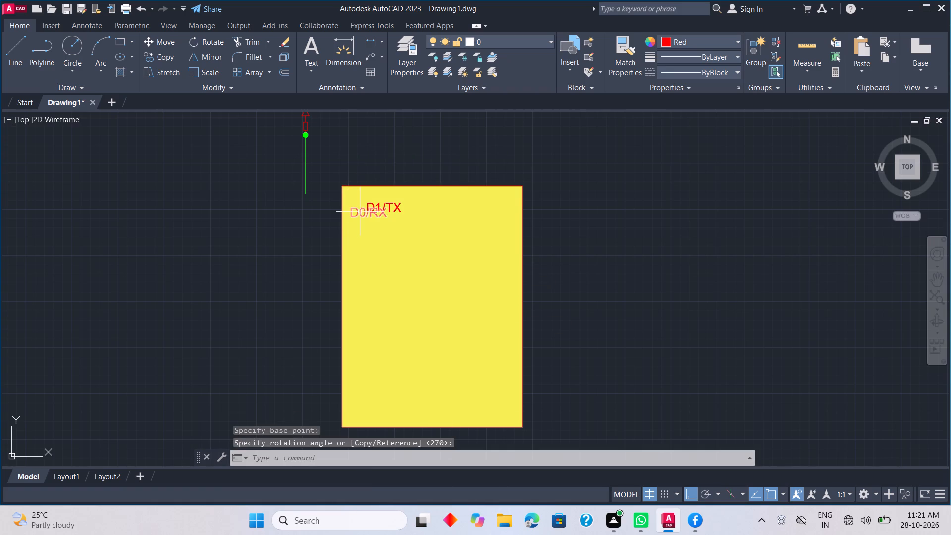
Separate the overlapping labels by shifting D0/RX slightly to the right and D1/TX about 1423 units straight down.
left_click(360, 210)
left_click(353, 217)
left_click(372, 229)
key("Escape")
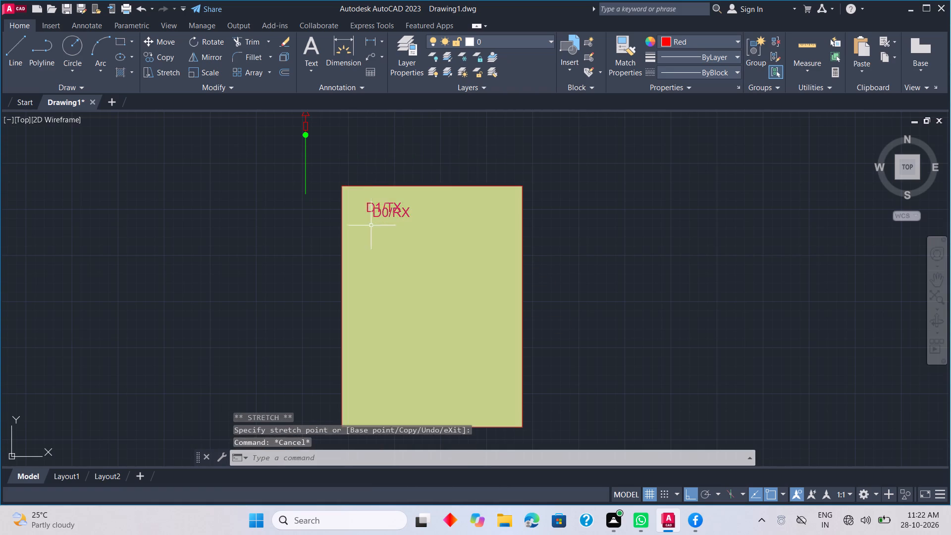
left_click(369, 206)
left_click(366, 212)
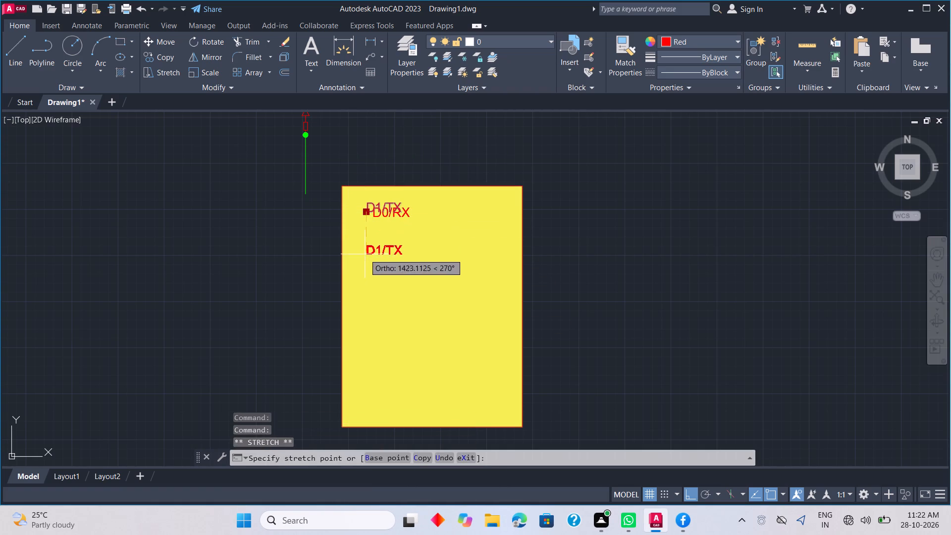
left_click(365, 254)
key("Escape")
Turn Ortho off and move the D0/RX label down and left, close to the yellow rectangle's left edge.
left_click(378, 209)
scroll(373, 223, "up", 2)
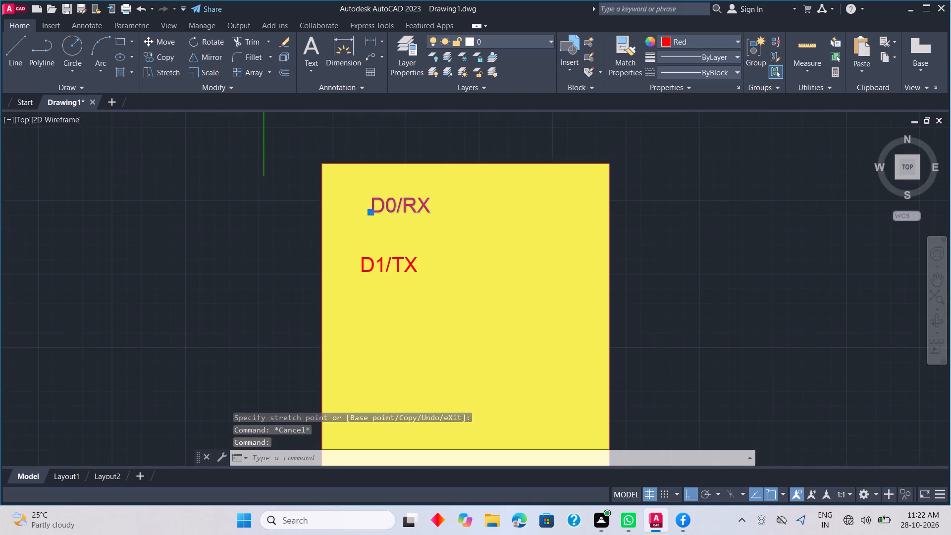
left_click(370, 206)
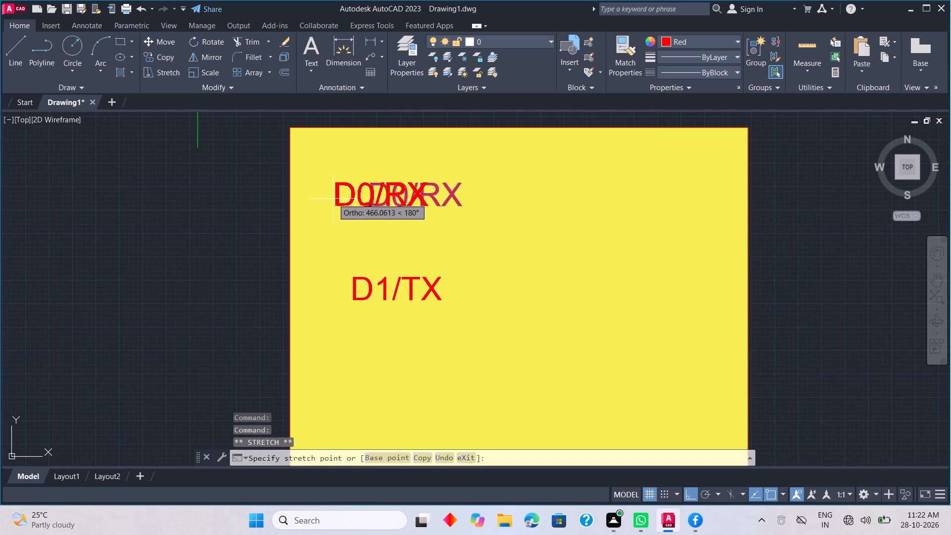
scroll(322, 197, "down", 1)
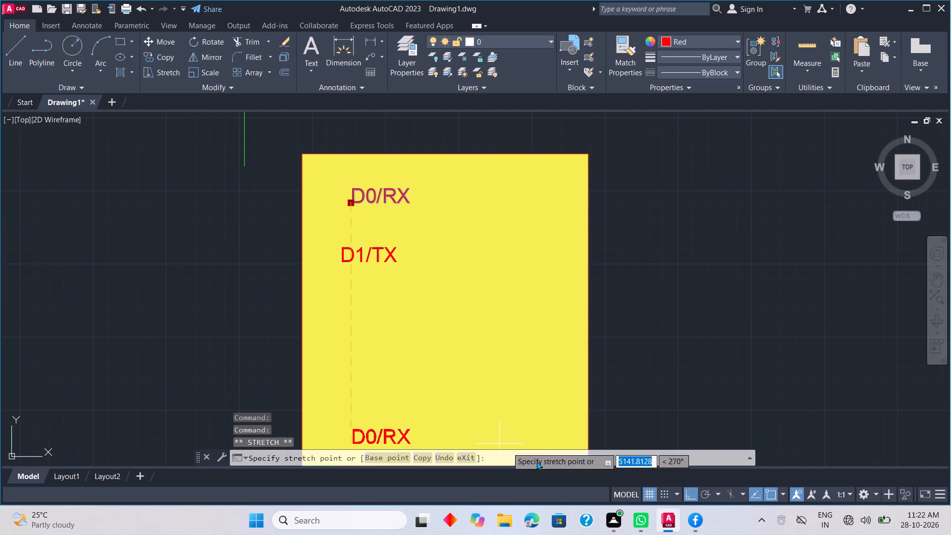
left_click_drag(695, 491, 684, 489)
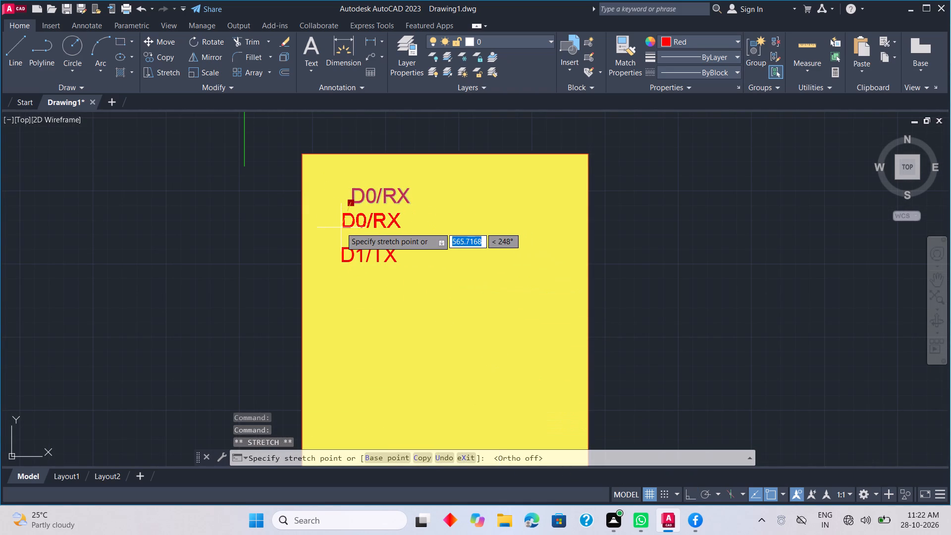
left_click(315, 223)
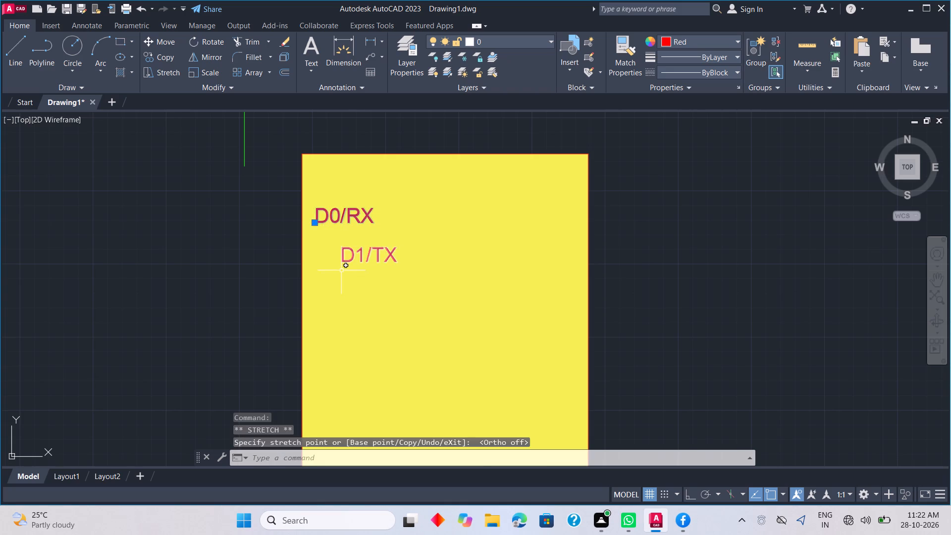
key("Escape")
Move the D1/TX label directly beneath D0/RX, aligning the starts of both labels.
left_click(346, 255)
key("Escape")
left_click(346, 261)
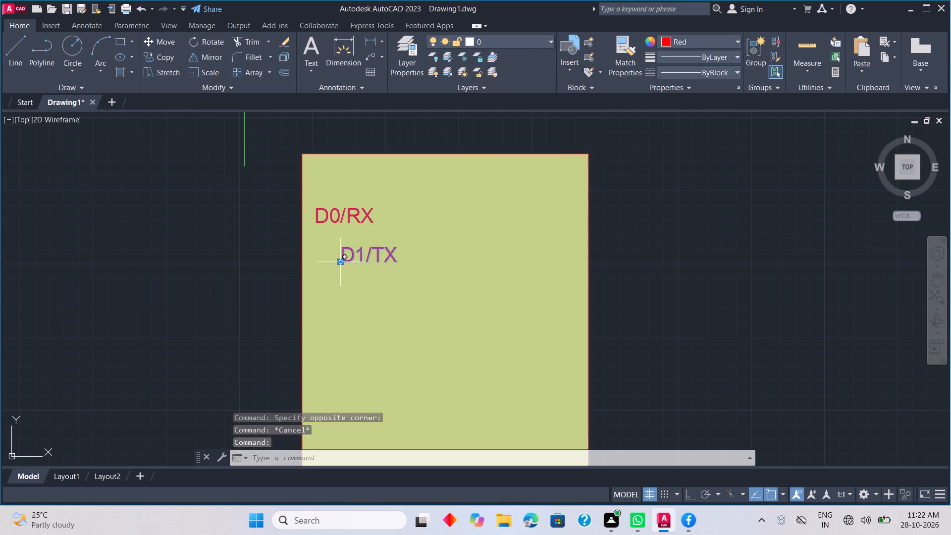
left_click(338, 261)
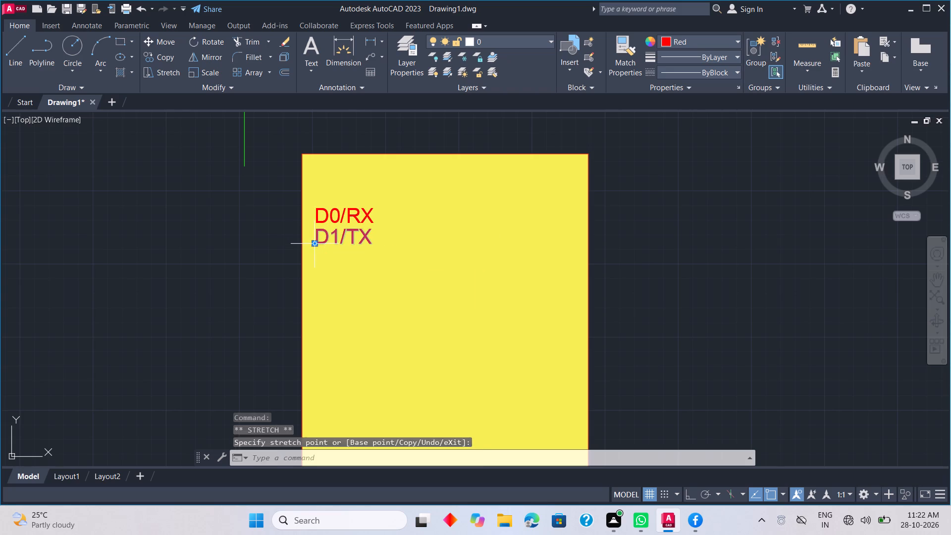
left_click(315, 244)
key("Escape")
Move the D0/RX label left so that its start point lies on the yellow rectangle's left edge.
scroll(344, 250, "down", 2)
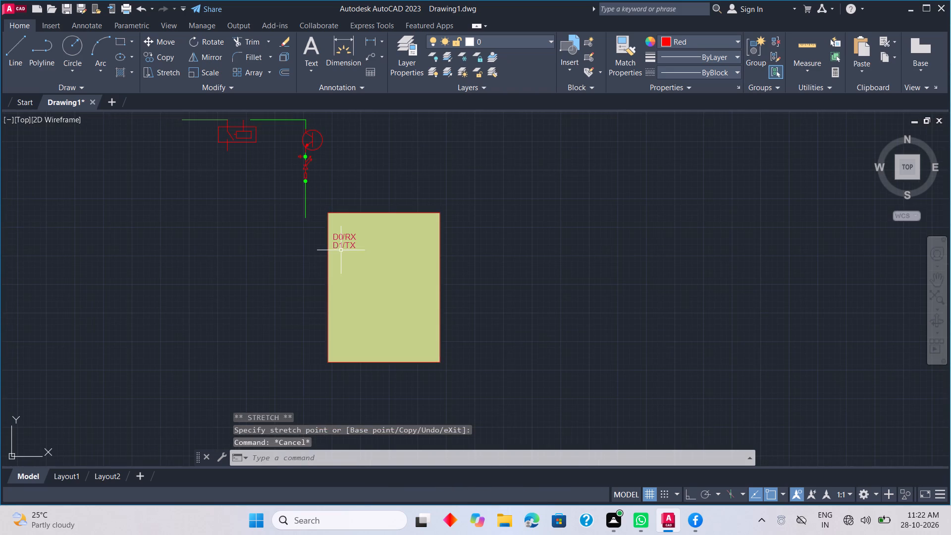
scroll(336, 251, "up", 2)
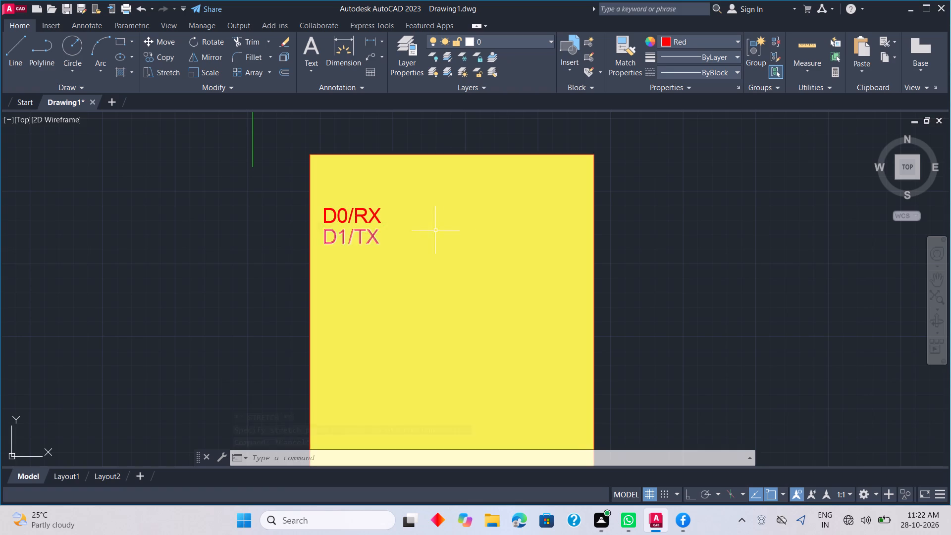
scroll(381, 232, "up", 1)
left_click(342, 213)
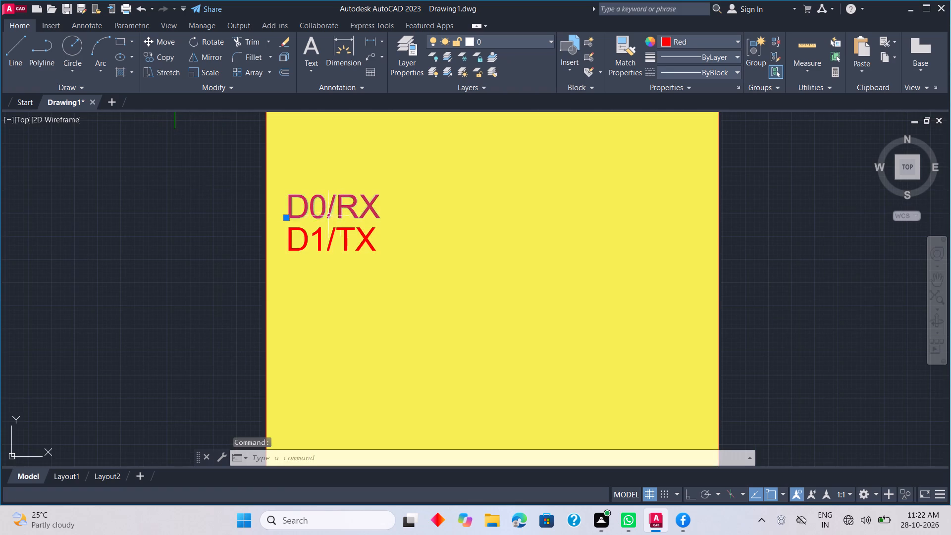
left_click(284, 217)
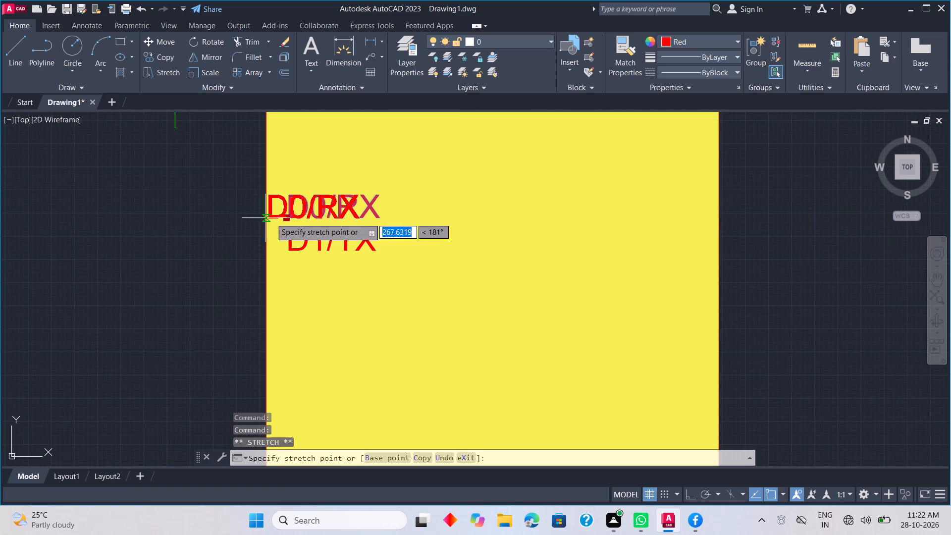
scroll(268, 219, "up", 2)
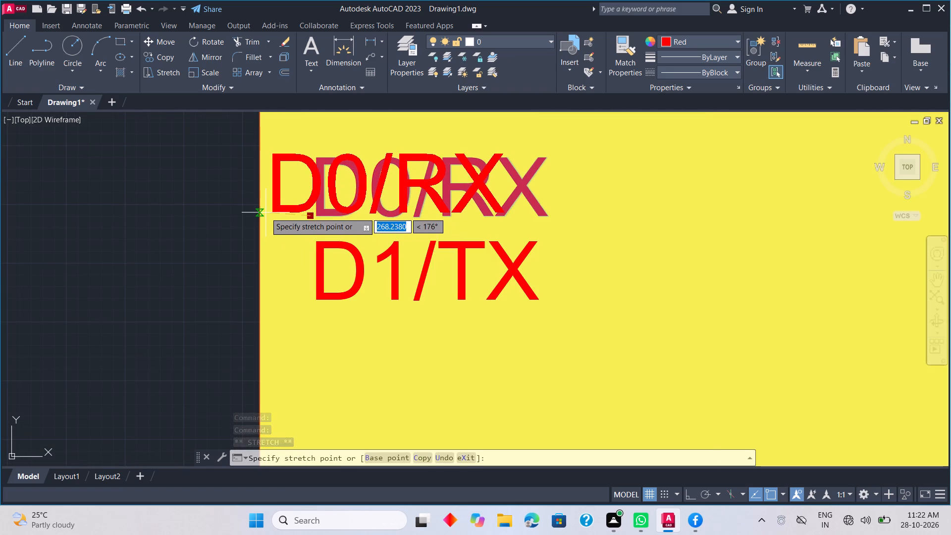
left_click(265, 210)
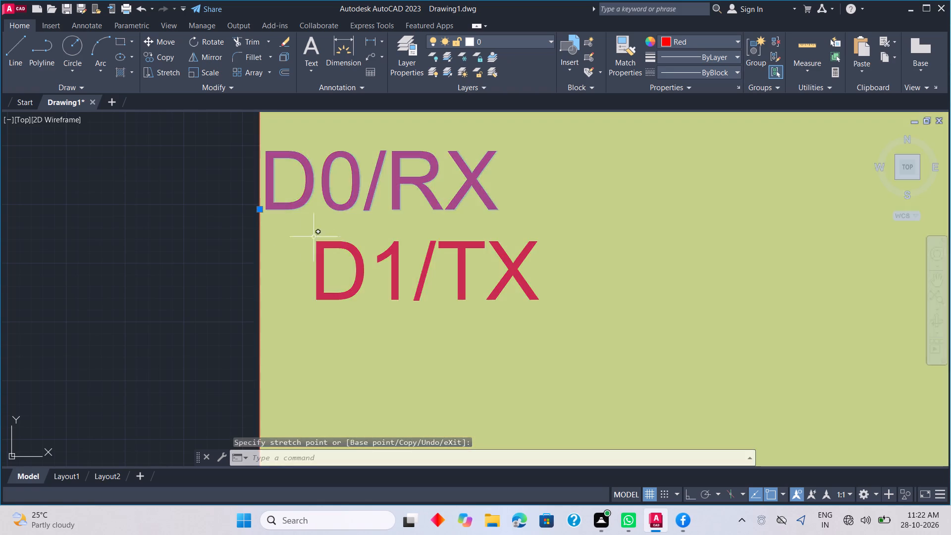
key("Escape")
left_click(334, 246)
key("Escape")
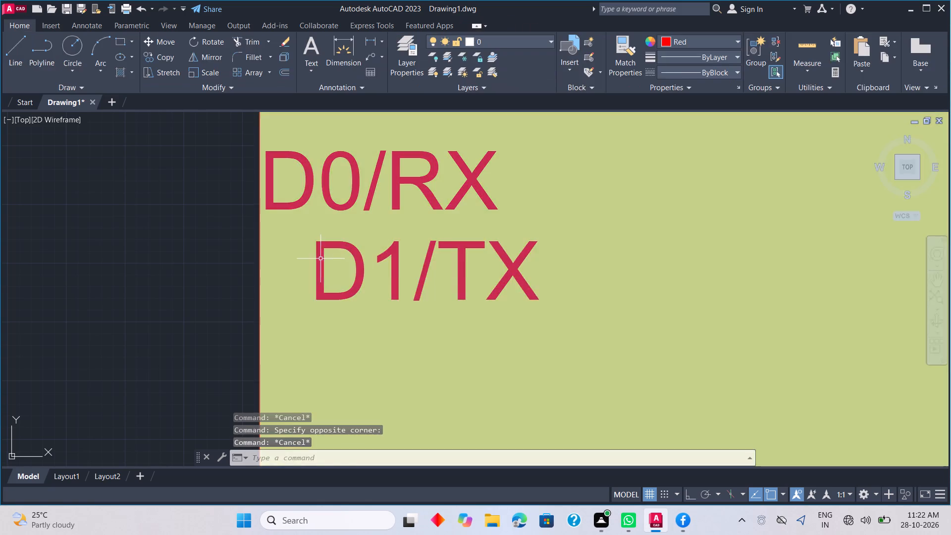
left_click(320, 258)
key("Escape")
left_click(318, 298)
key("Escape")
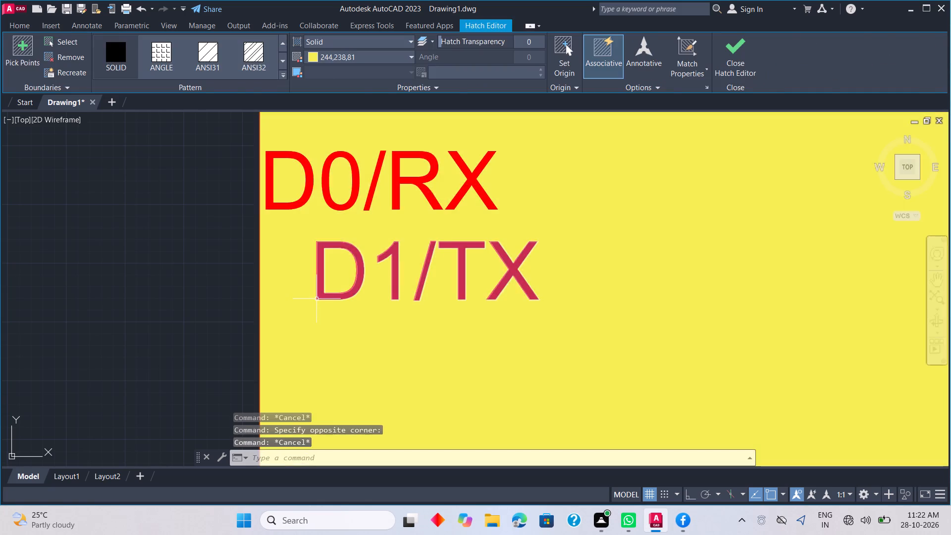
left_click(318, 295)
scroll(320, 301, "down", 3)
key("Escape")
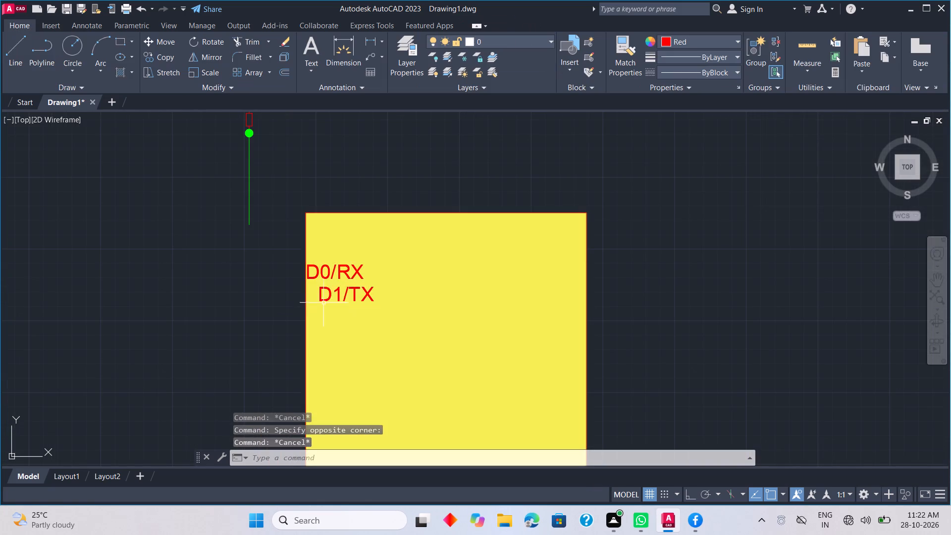
Move the D1/TX label so its start point lies on the yellow rectangle's left edge, directly beneath D0/RX.
left_click(335, 291)
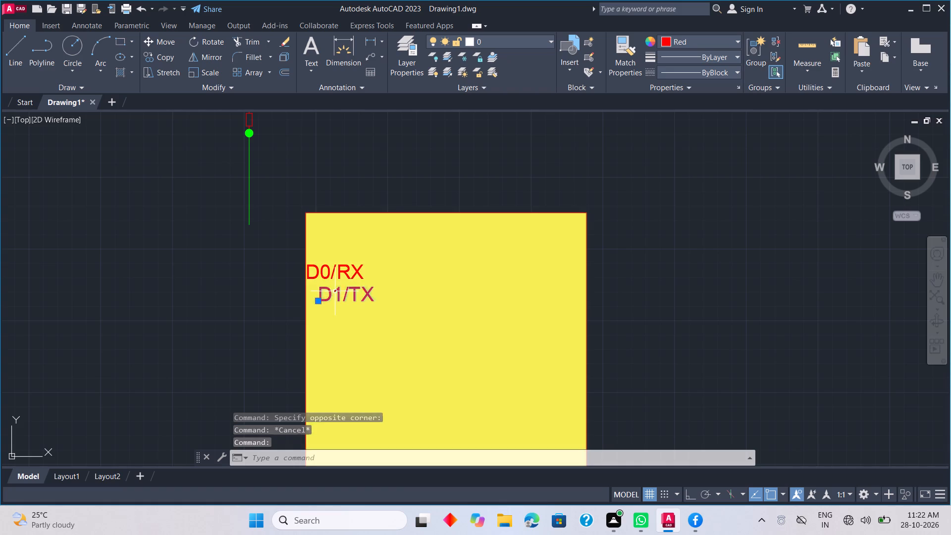
left_click(320, 299)
scroll(305, 296, "up", 2)
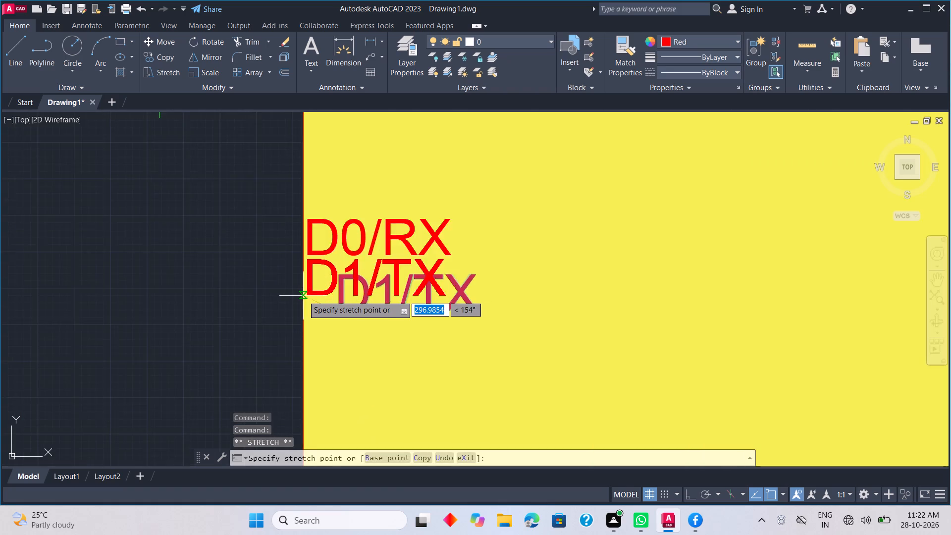
scroll(302, 296, "up", 1)
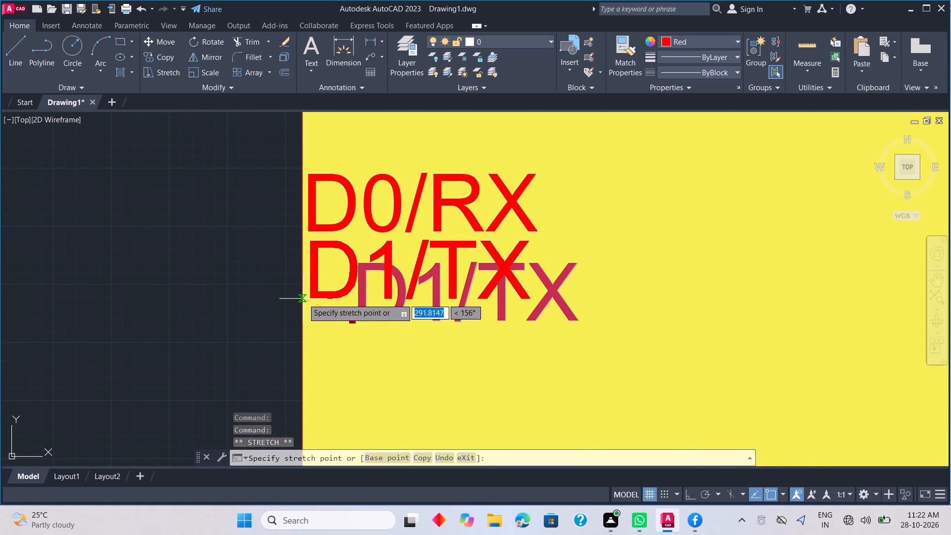
left_click(303, 300)
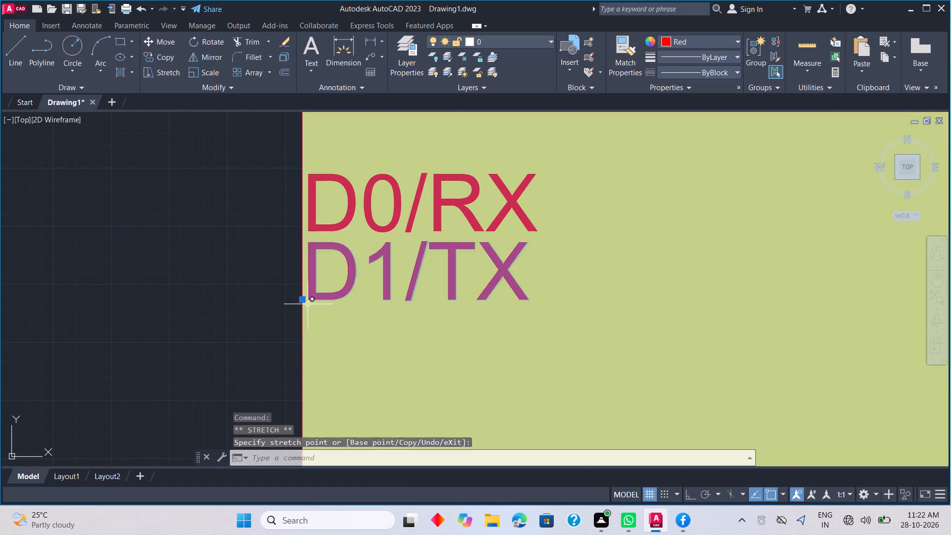
key("Escape")
Copy the D1/TX label straight down the rectangle's left edge, placing four copies about 400 units apart.
scroll(359, 314, "down", 2)
middle_click_drag(365, 321, 392, 263)
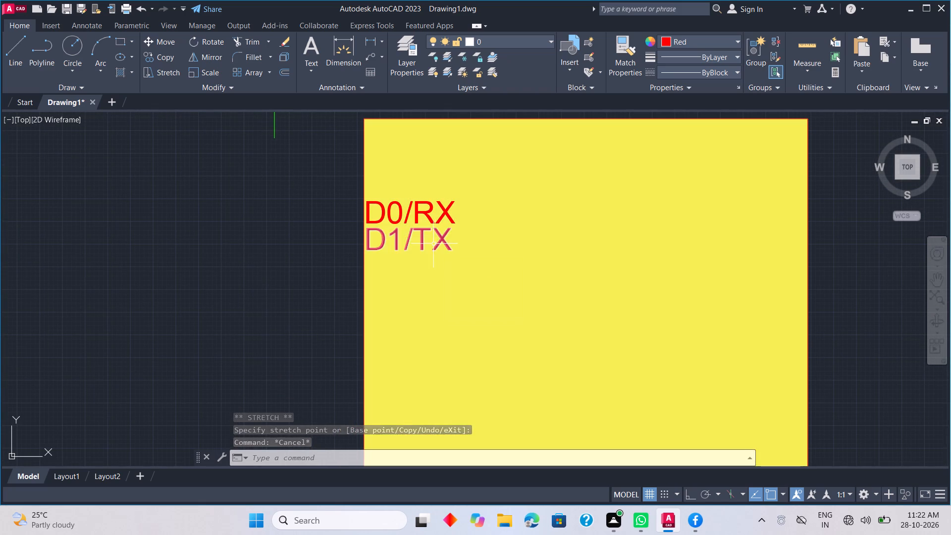
scroll(430, 244, "down", 1)
scroll(415, 238, "up", 2)
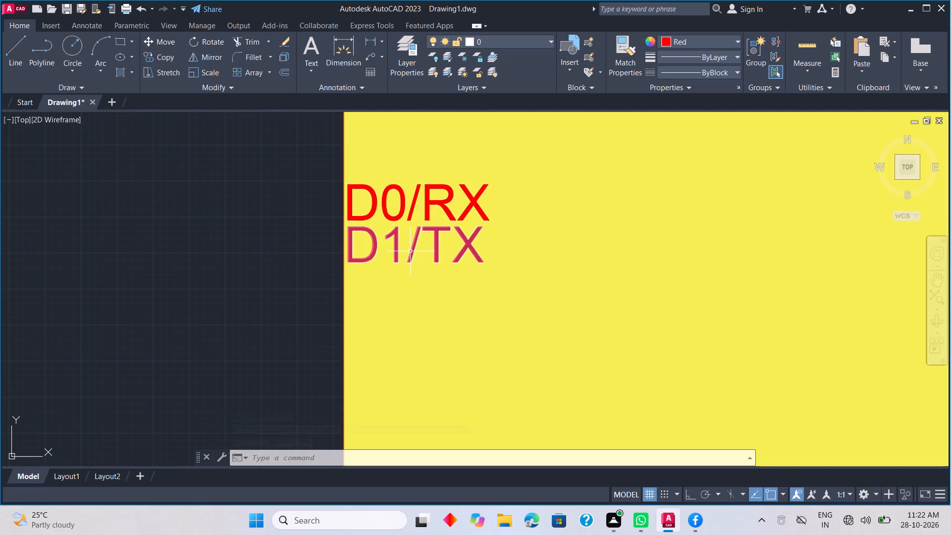
left_click(410, 251)
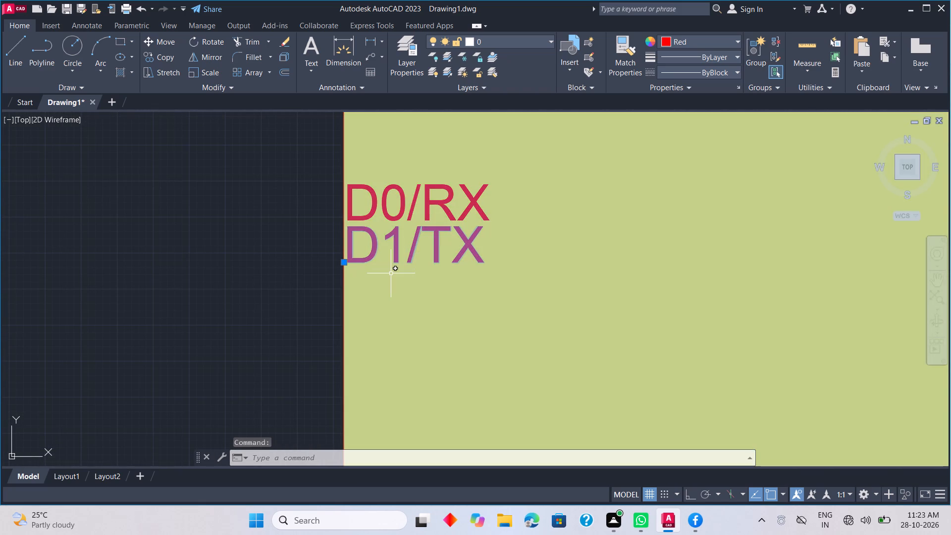
right_click(362, 275)
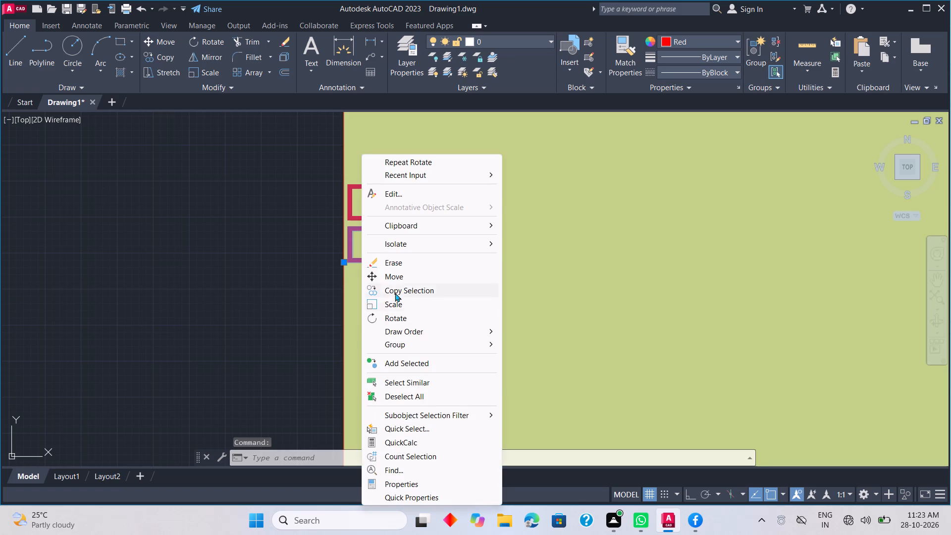
left_click(395, 287)
left_click(349, 262)
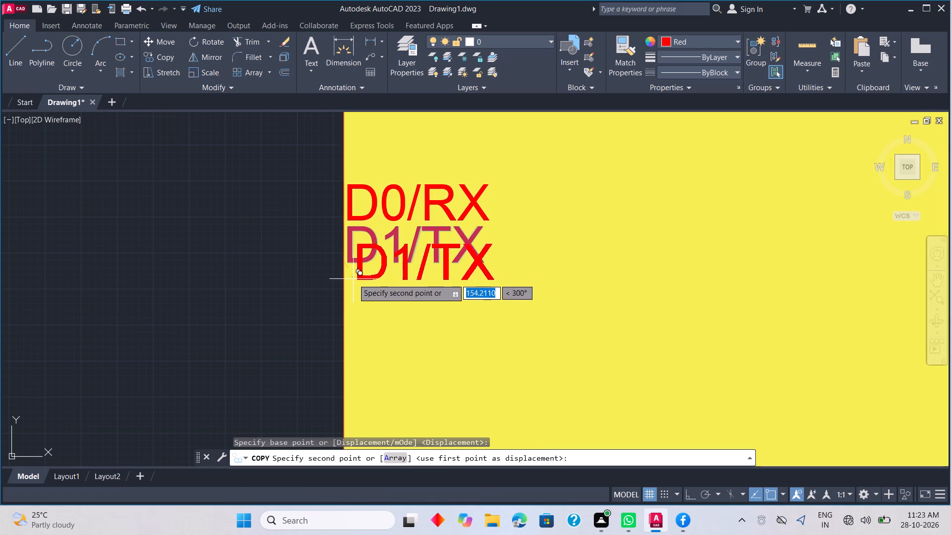
left_click(344, 305)
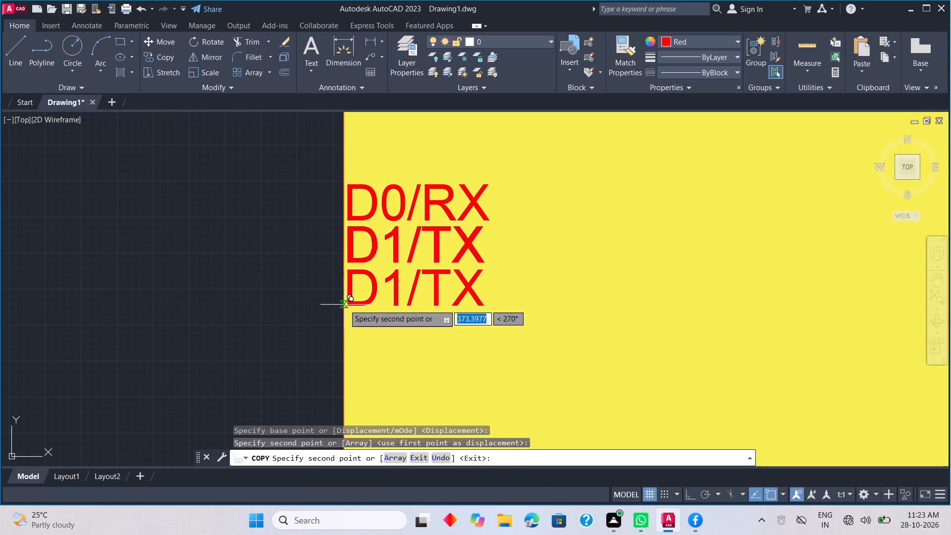
left_click(345, 350)
middle_click_drag(350, 365, 362, 260)
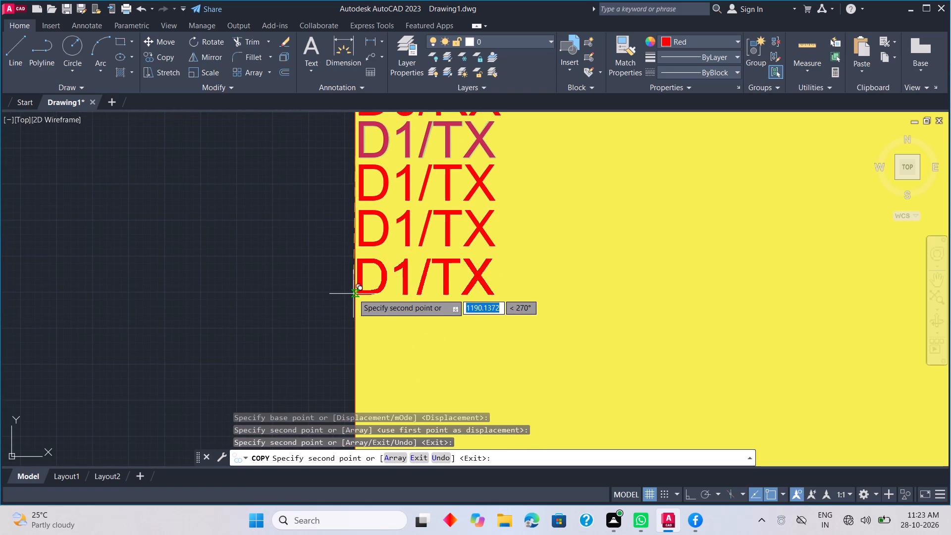
left_click(355, 292)
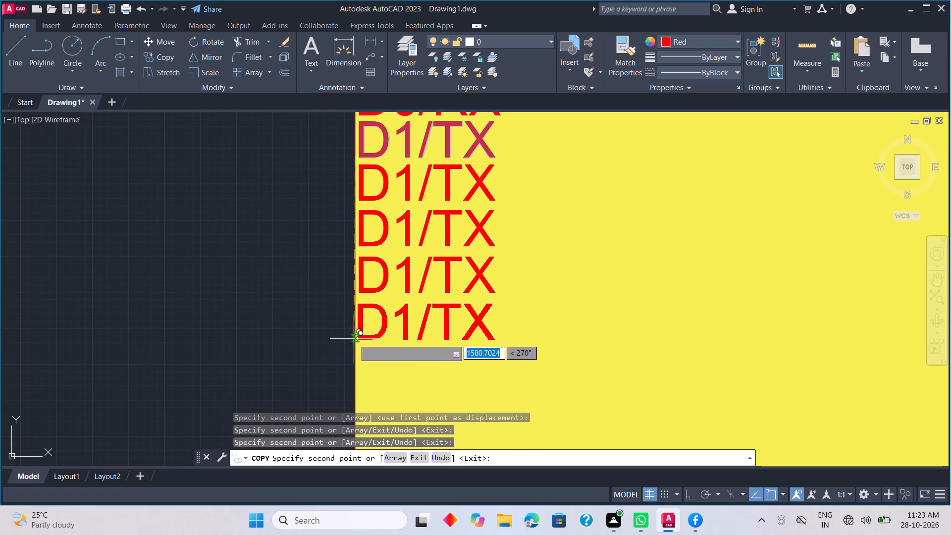
left_click(355, 335)
Continue the column with six more D1/TX copies down the rectangle's left edge, keeping the spacing of about 400 units.
middle_click_drag(369, 366, 367, 362)
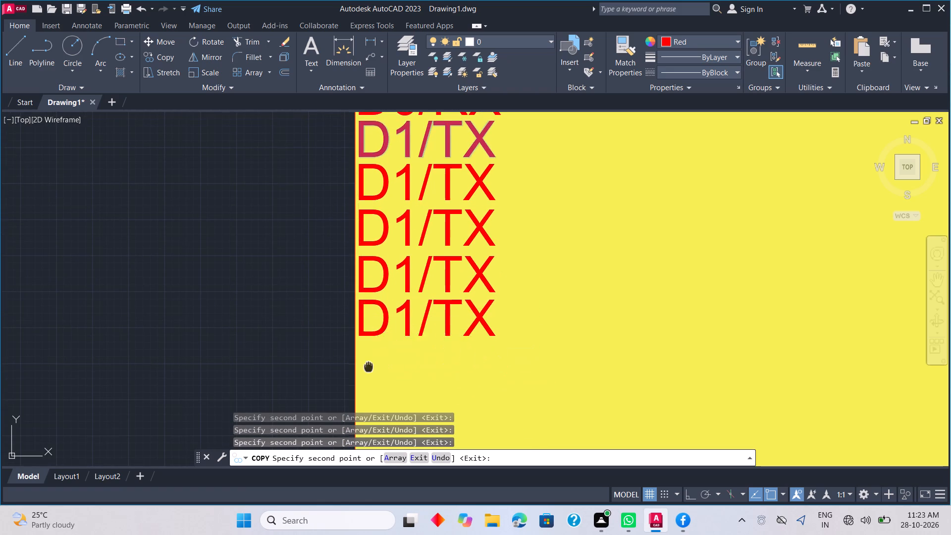
middle_click_drag(367, 362, 363, 259)
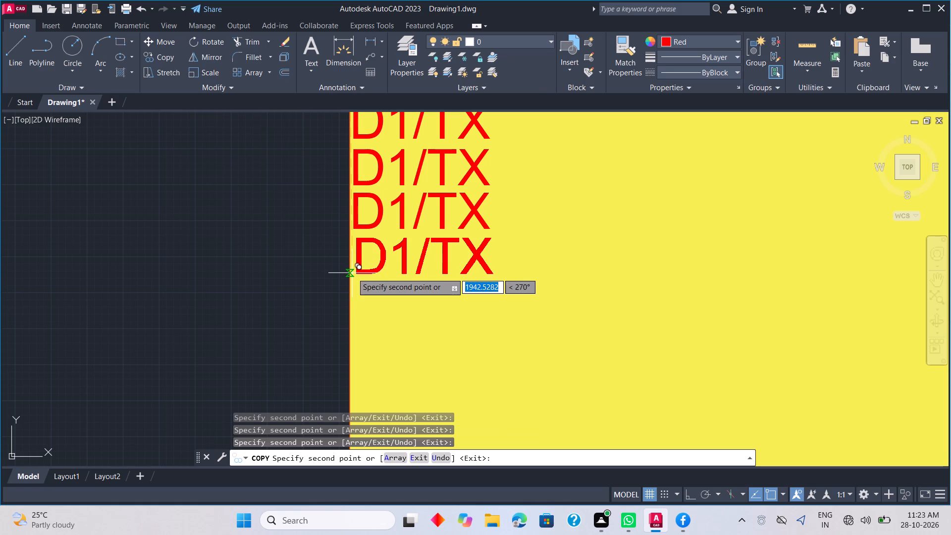
left_click(350, 275)
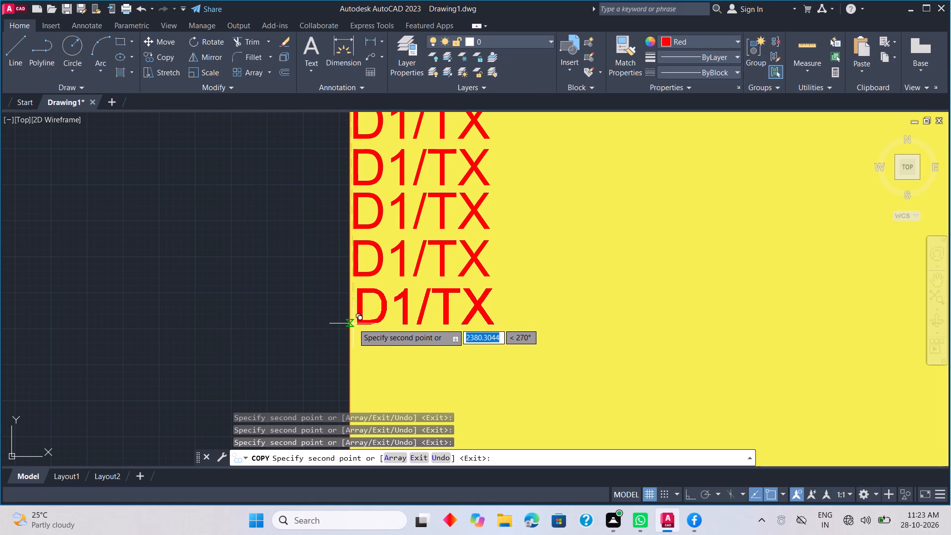
left_click(353, 323)
middle_click_drag(350, 355, 368, 241)
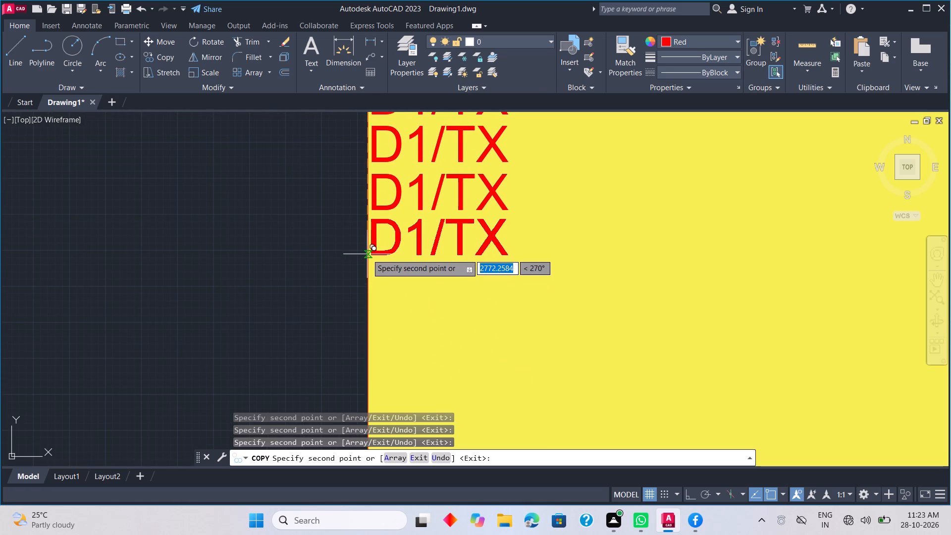
left_click(368, 253)
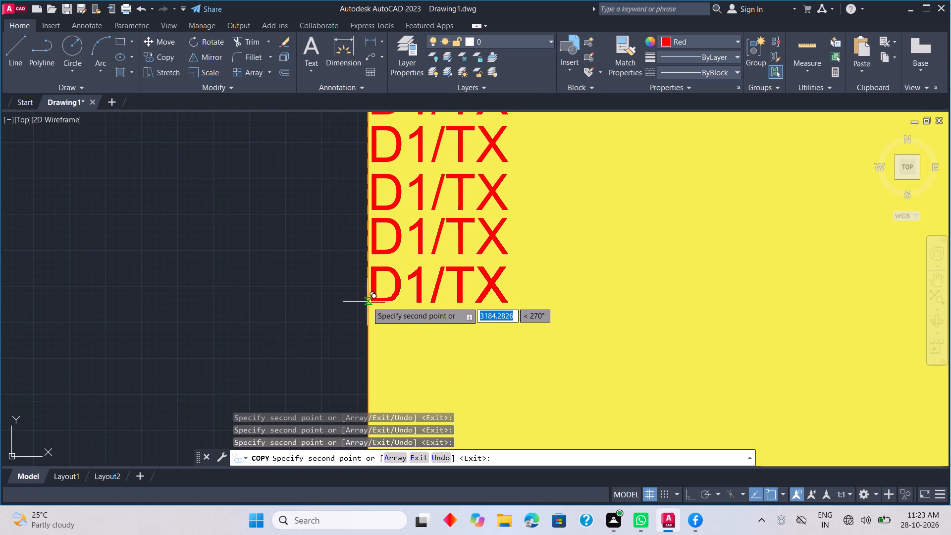
left_click(367, 302)
middle_click_drag(364, 347, 391, 243)
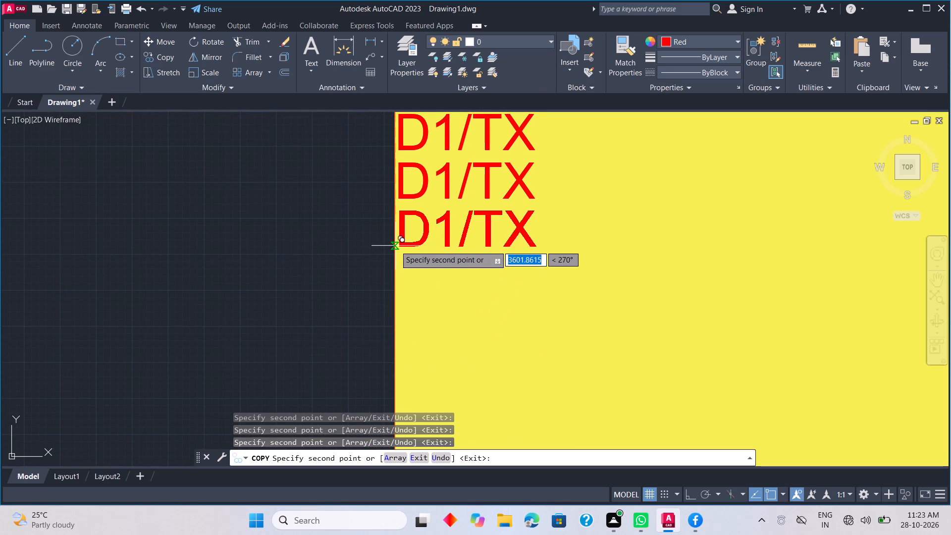
left_click(395, 246)
left_click(393, 294)
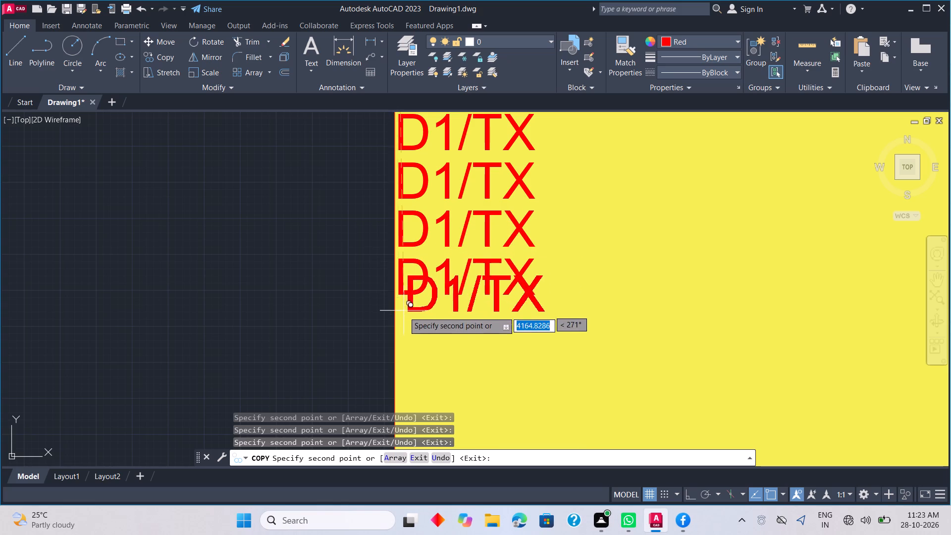
Place three more D1/TX copies down the left edge, the last about 5307 units below the original, and finish copying.
scroll(404, 313, "down", 4)
scroll(406, 326, "up", 3)
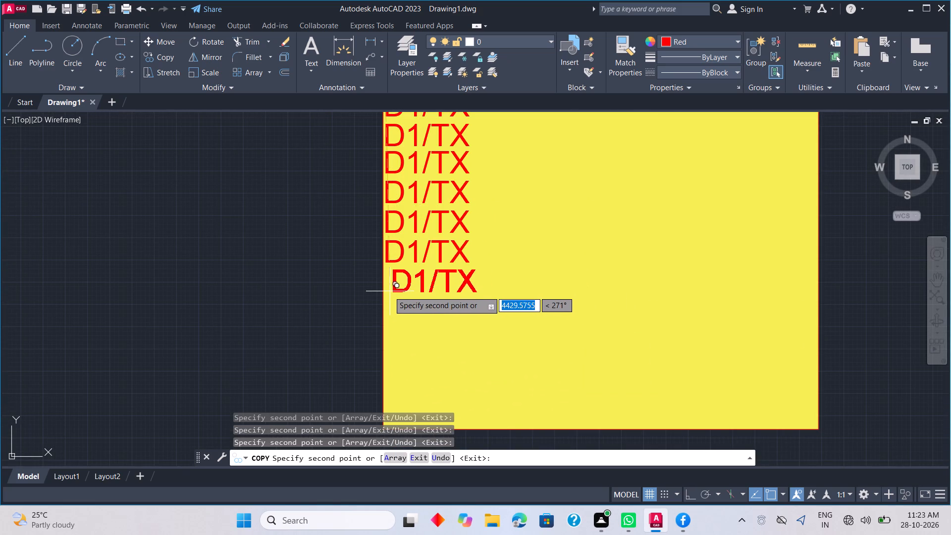
scroll(386, 292, "up", 1)
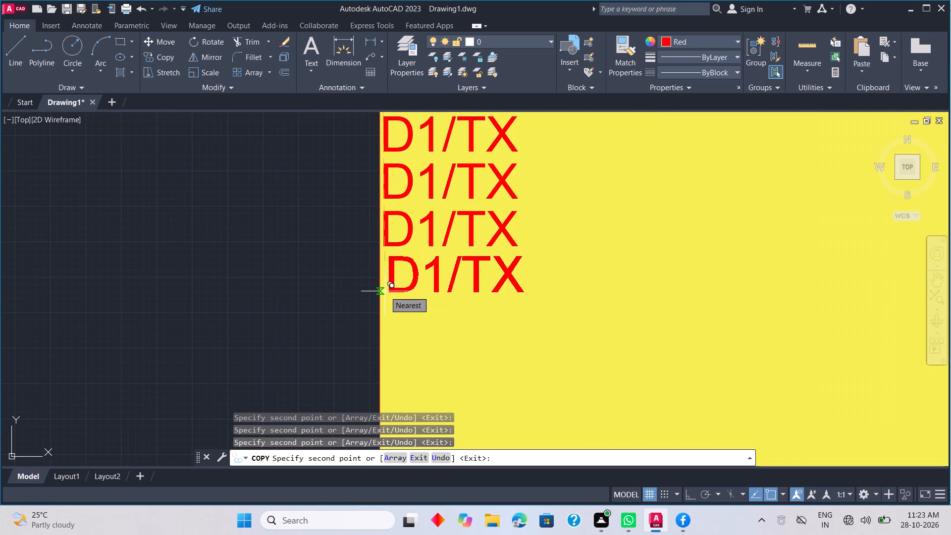
left_click(381, 292)
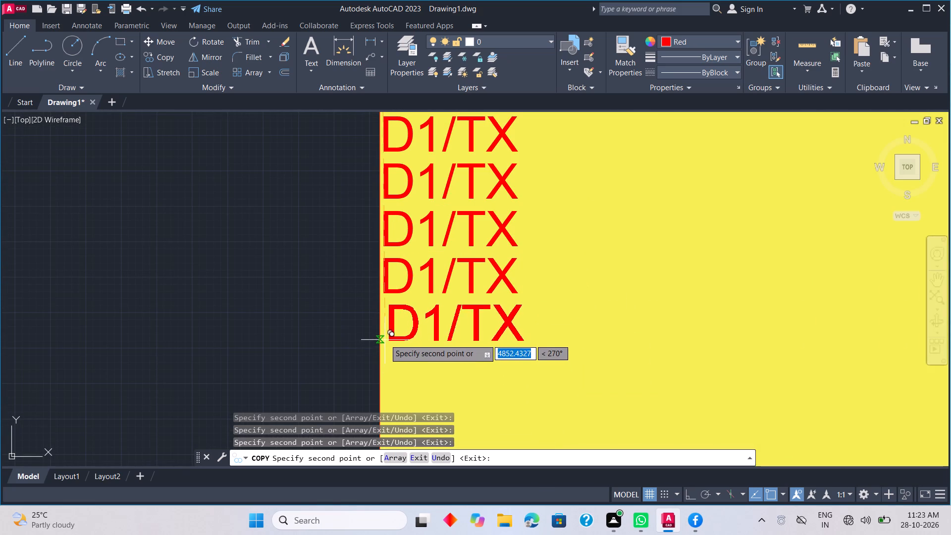
left_click(382, 344)
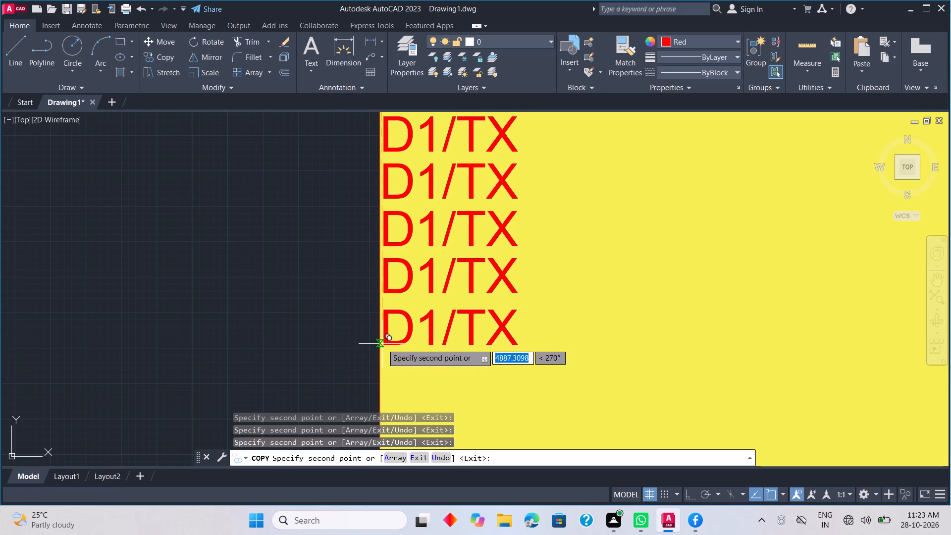
middle_click_drag(383, 363, 403, 237)
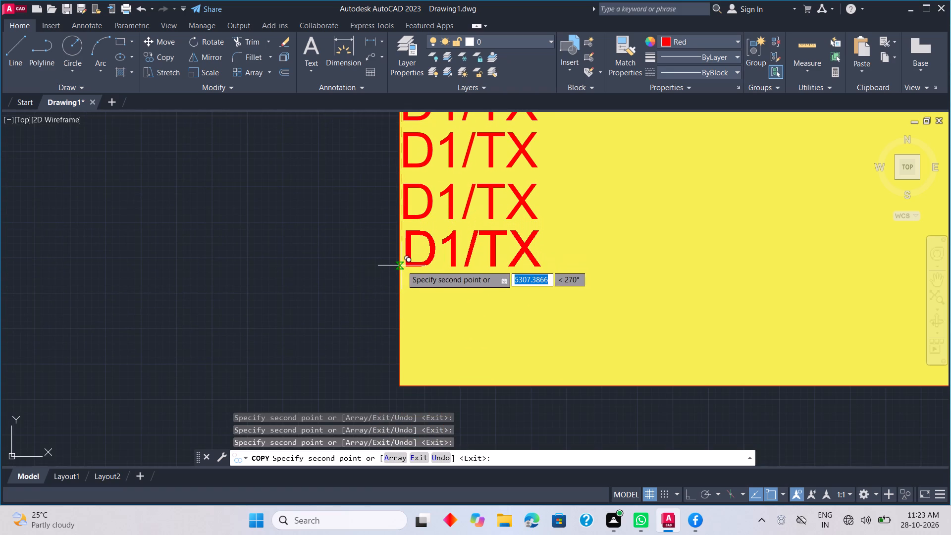
left_click(402, 266)
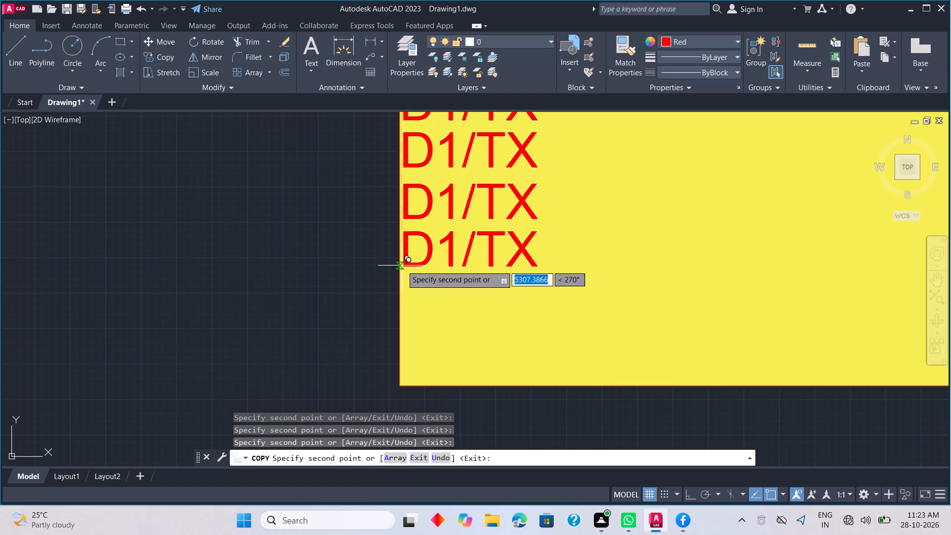
scroll(579, 309, "down", 3)
key("Escape")
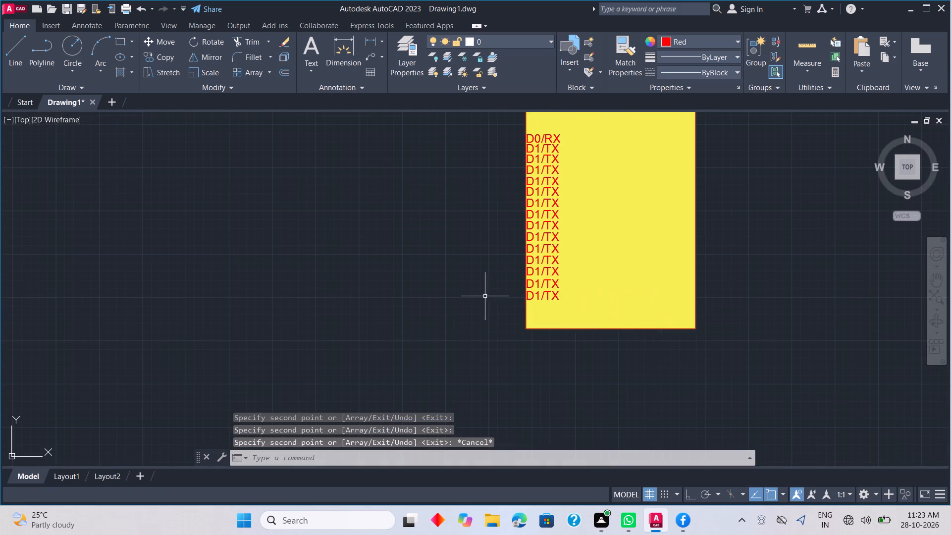
Change the first three D1/TX copies below the original D1/TX label to D2, D3 and D4, from top to bottom.
scroll(534, 199, "up", 2)
middle_click_drag(540, 187, 533, 383)
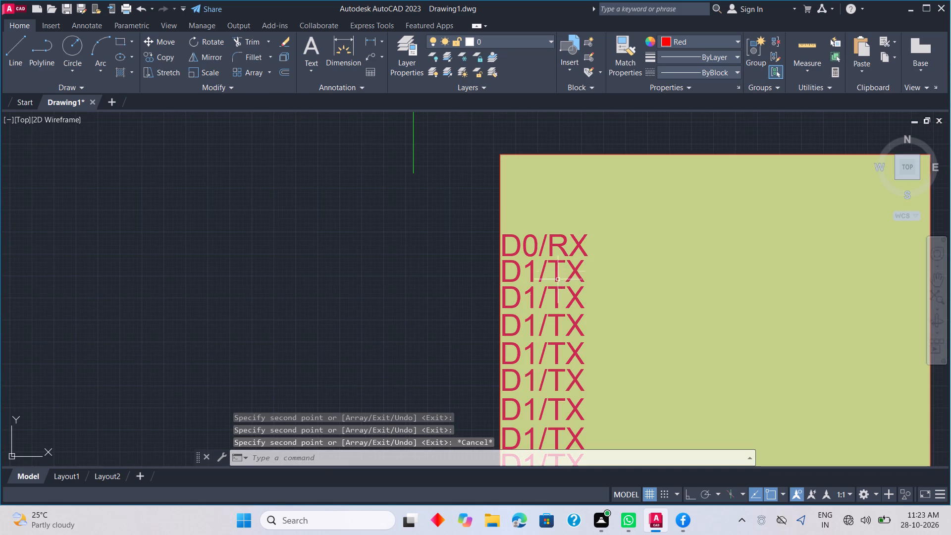
double_click(559, 301)
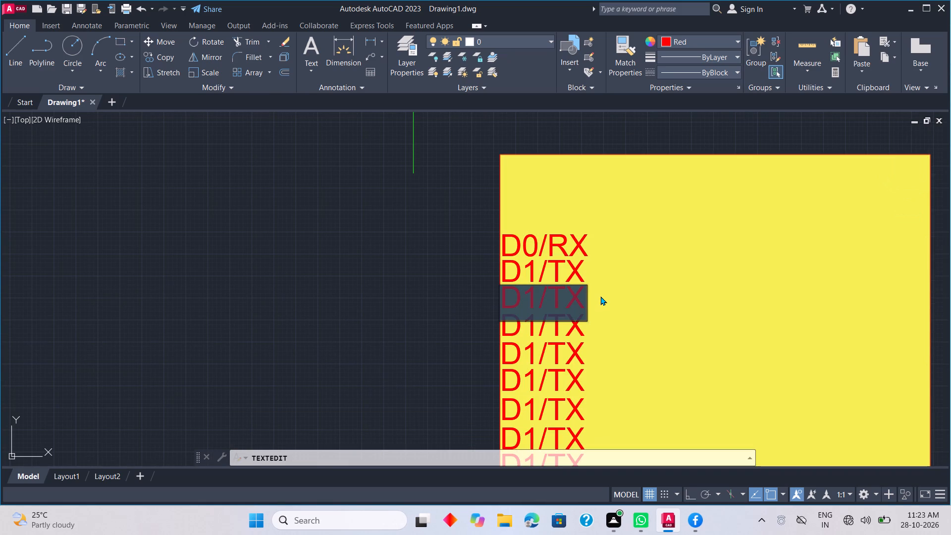
type("D2")
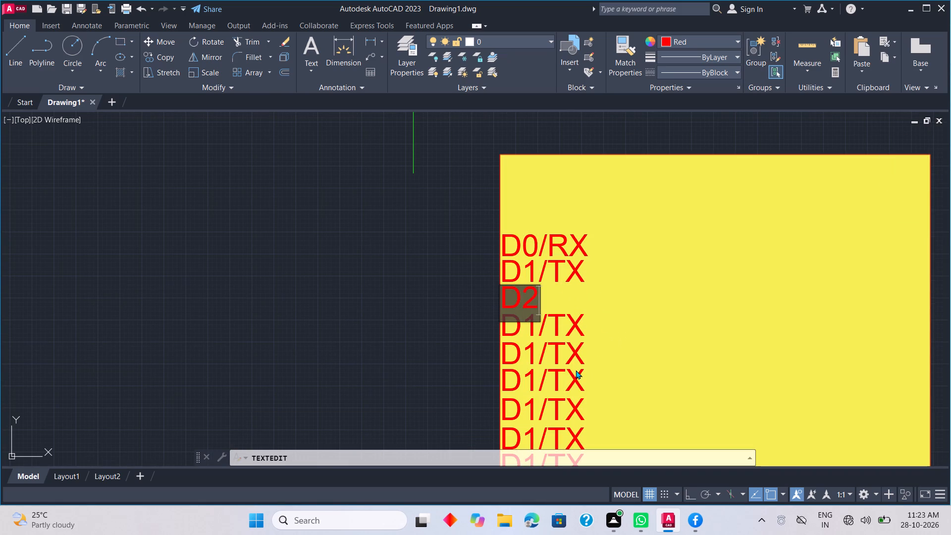
left_click(585, 345)
double_click(578, 331)
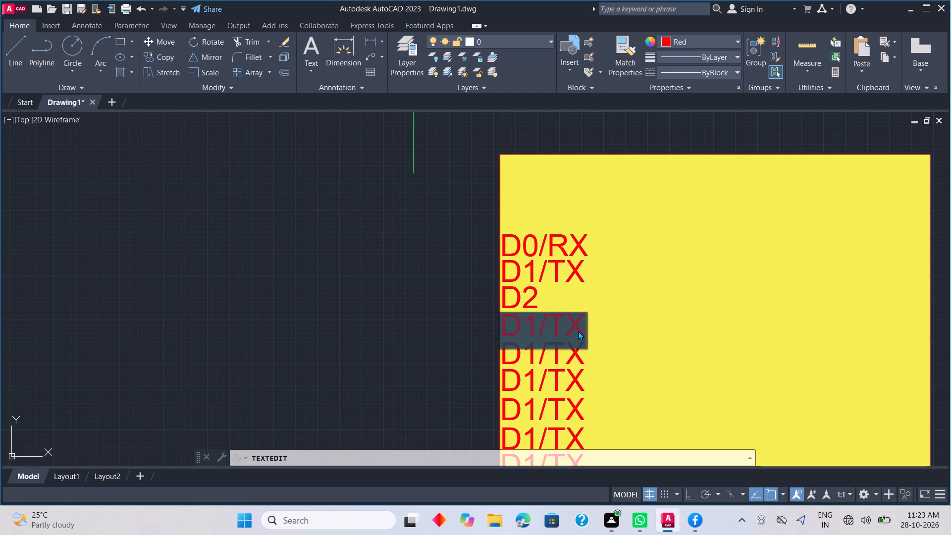
type("D3")
left_click(591, 348)
double_click(576, 349)
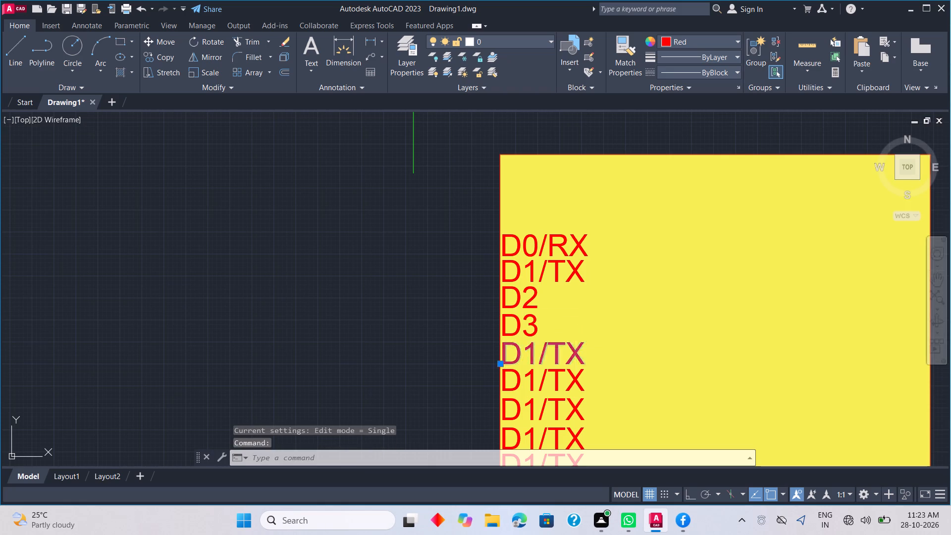
type("D4")
left_click_drag(581, 370, 581, 374)
Change the three D1/TX copies below D4 to D5, D6 and D7, from top to bottom.
double_click(566, 372)
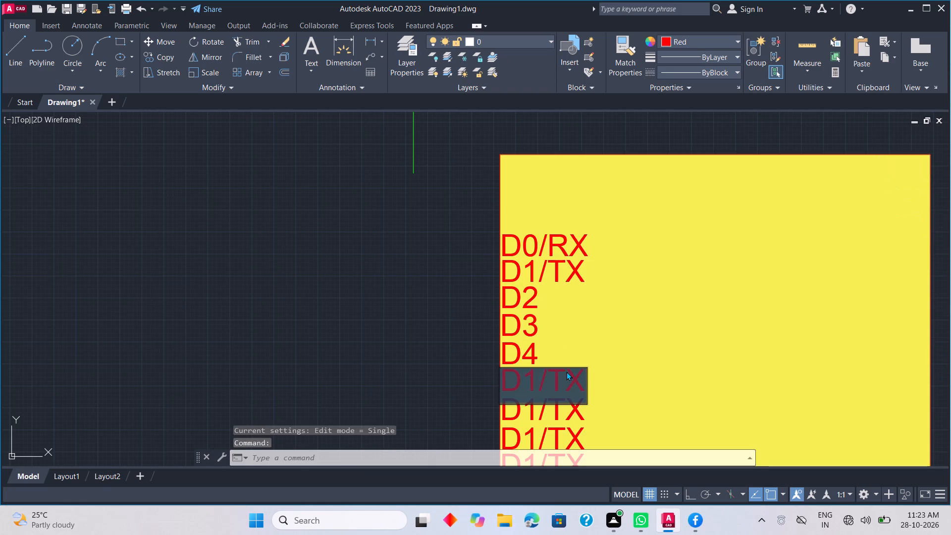
type("D5")
left_click(605, 403)
double_click(561, 400)
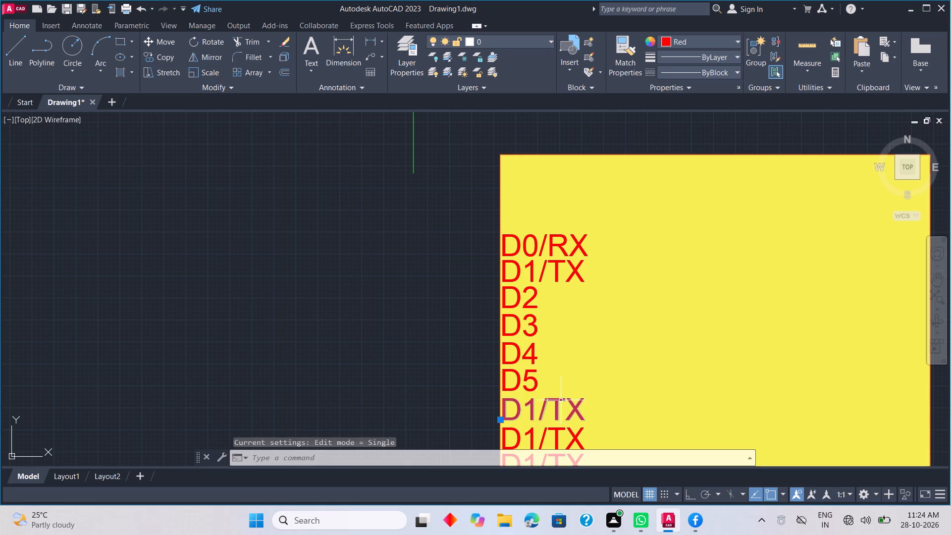
key("d")
key("6")
left_click(572, 420)
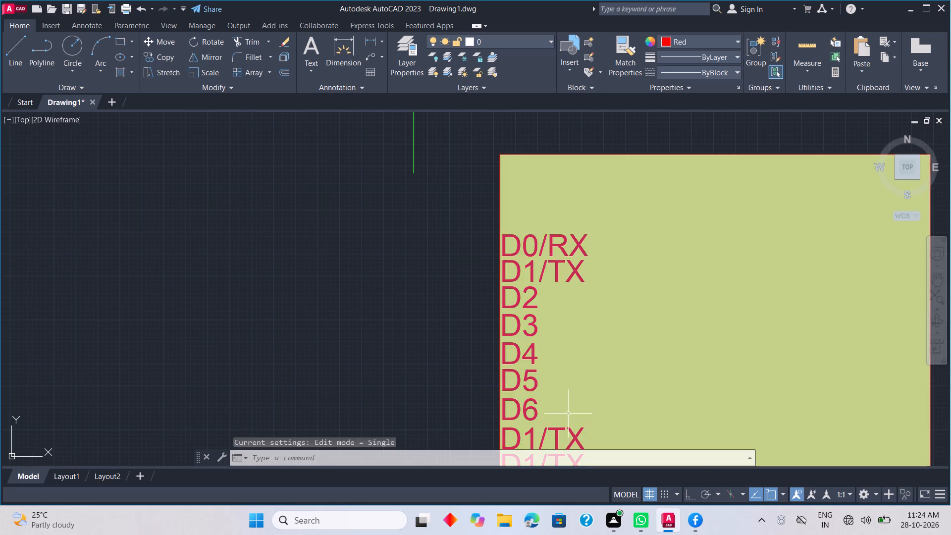
scroll(568, 413, "down", 4)
middle_click_drag(571, 401, 577, 338)
scroll(566, 364, "up", 3)
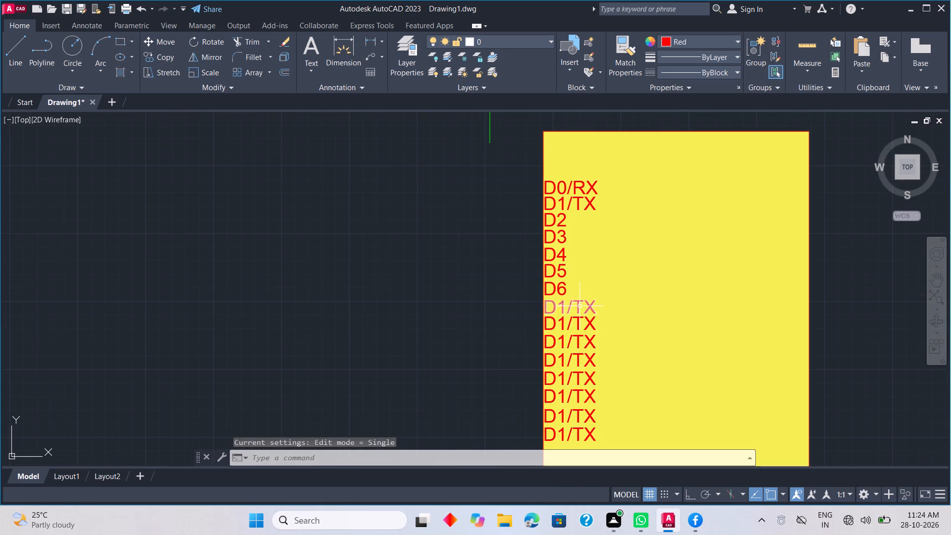
double_click(580, 306)
key("d")
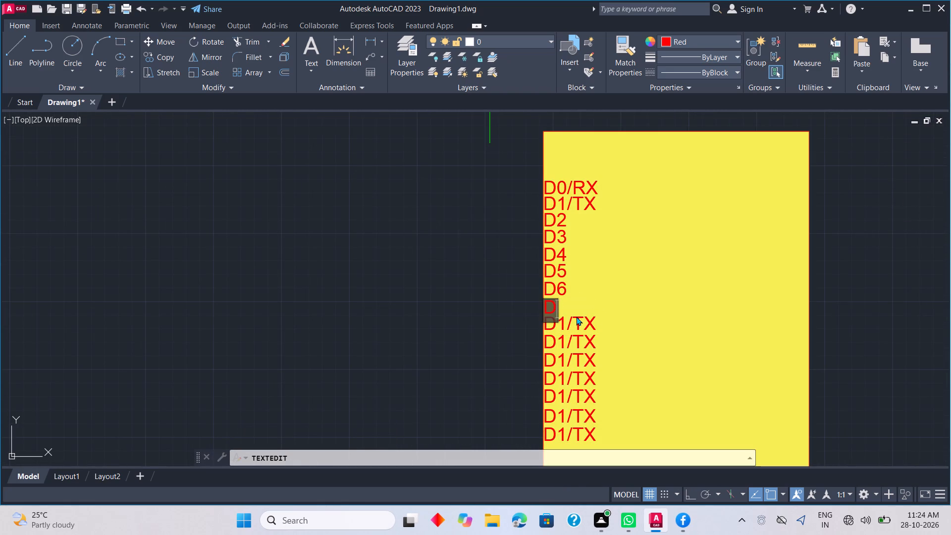
key("7")
left_click(597, 348)
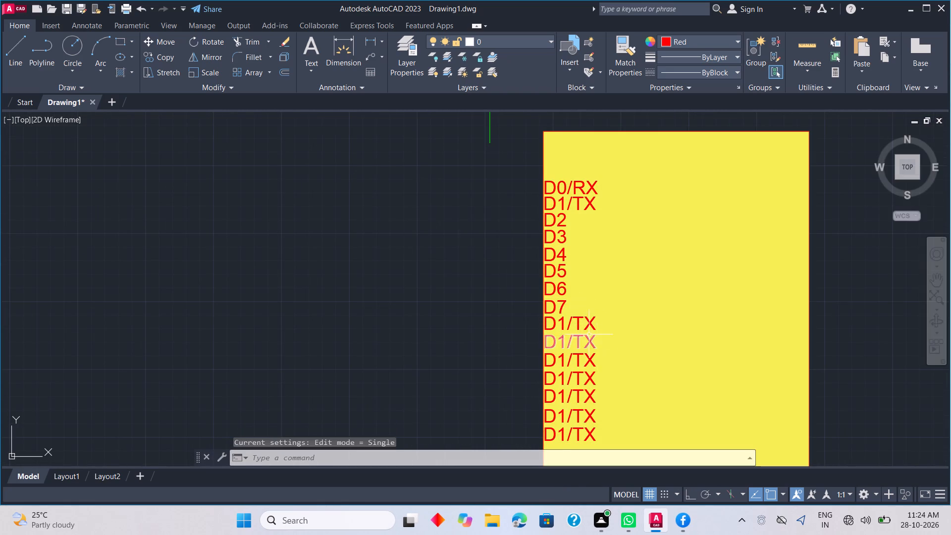
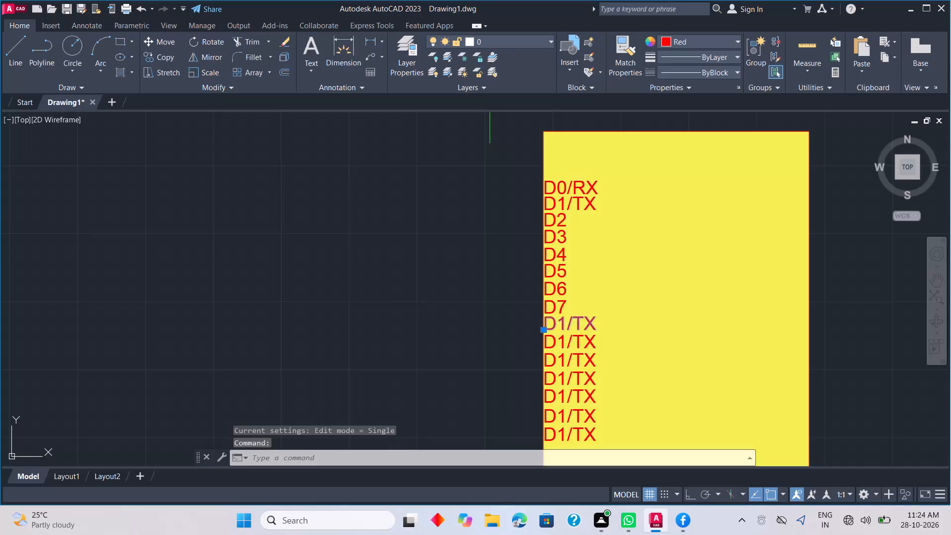
Change the three D1/TX copies below D7 to D8, D9 and D10, from top to bottom.
type("D8")
left_click(613, 335)
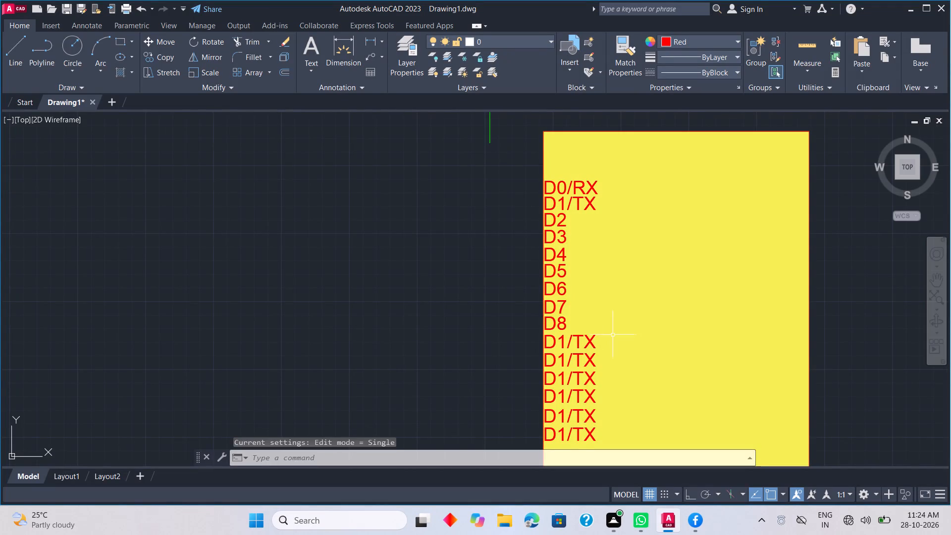
double_click(571, 334)
key("d")
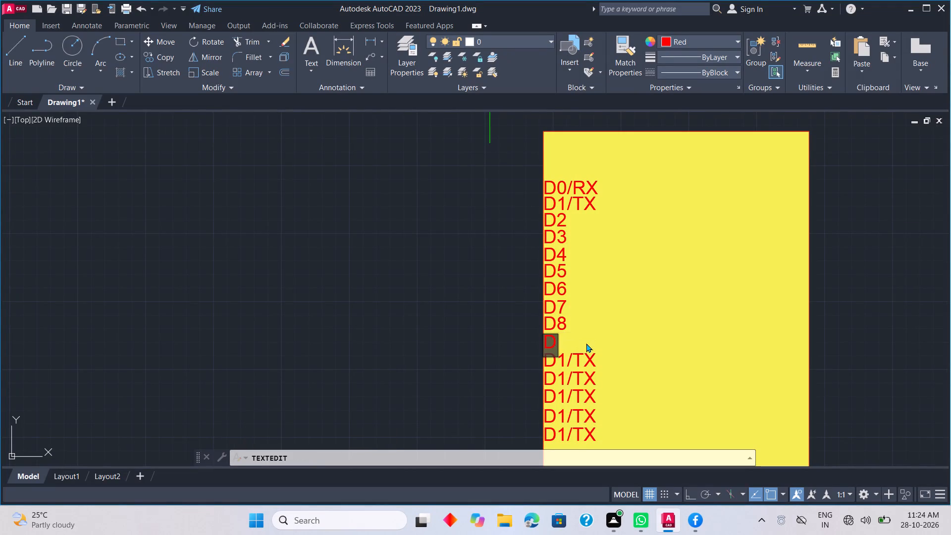
key("9")
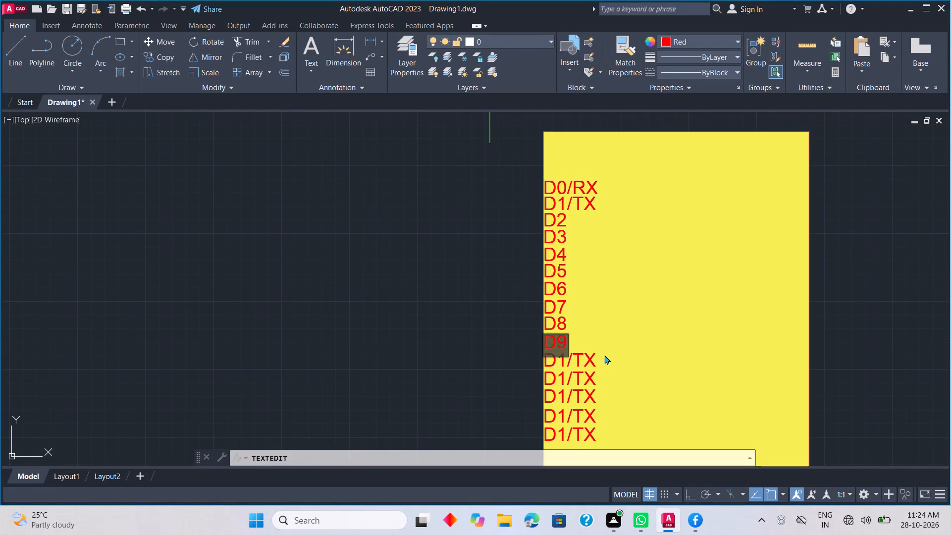
left_click(646, 380)
double_click(576, 353)
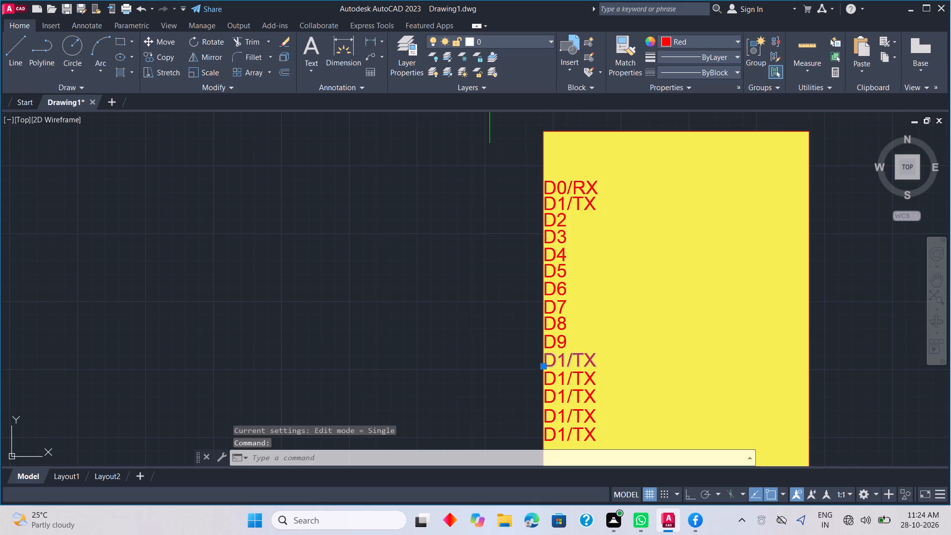
key("d")
type("10")
left_click_drag(628, 396, 620, 397)
Change the three D1/TX copies below D10 to D11, D12 and D13, from top to bottom.
double_click(578, 371)
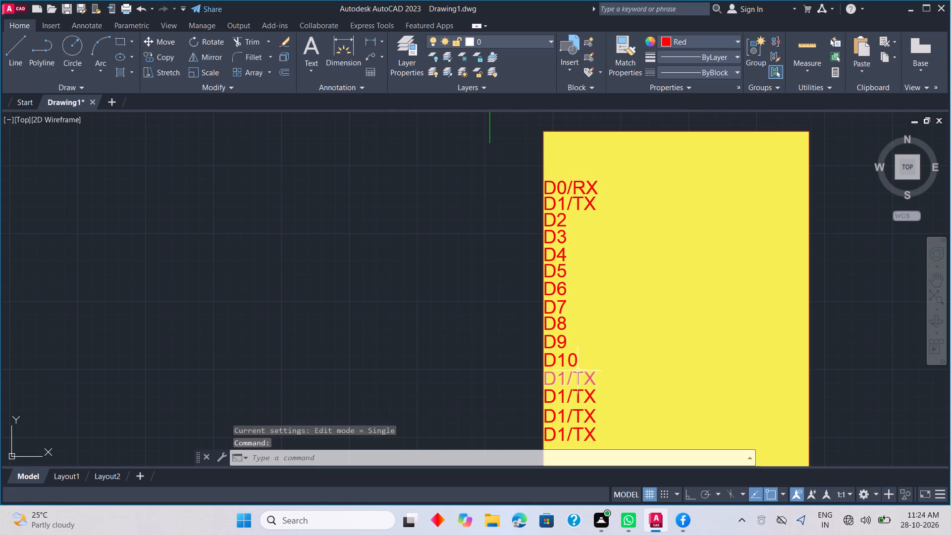
type("D11")
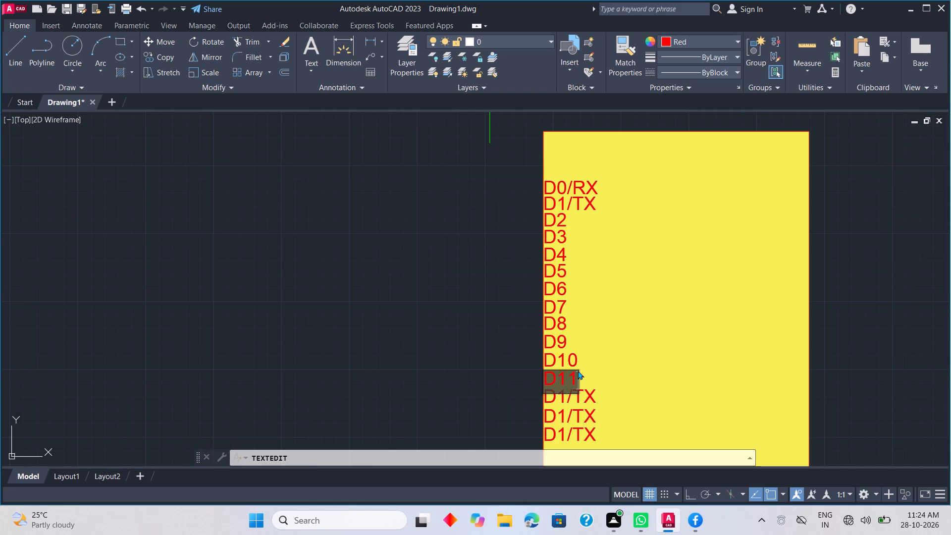
key("Return")
middle_click_drag(582, 401, 580, 347)
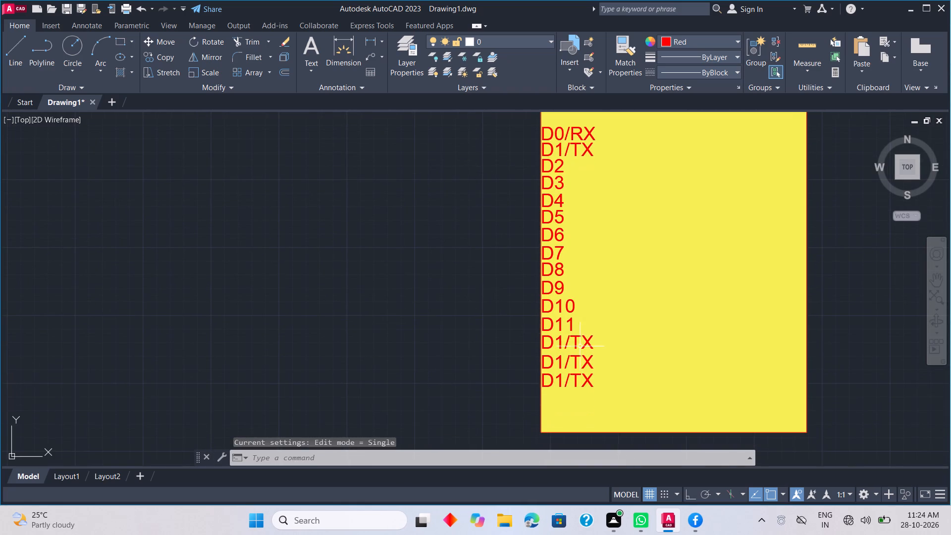
double_click(574, 341)
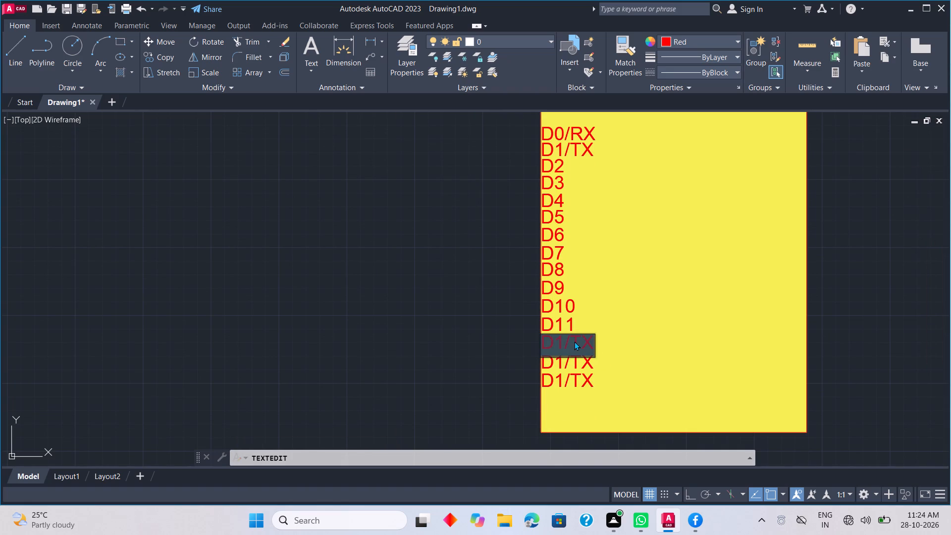
type("D12")
key("Return")
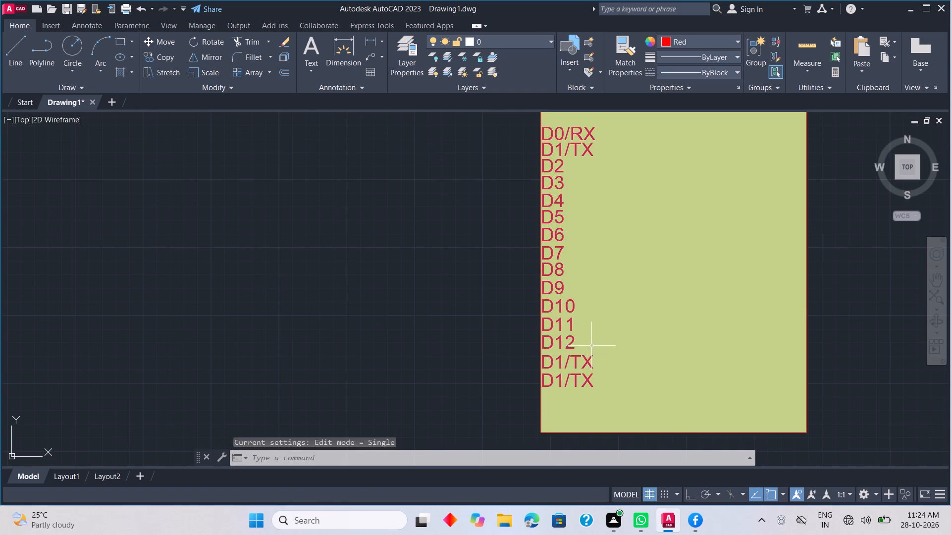
double_click(577, 362)
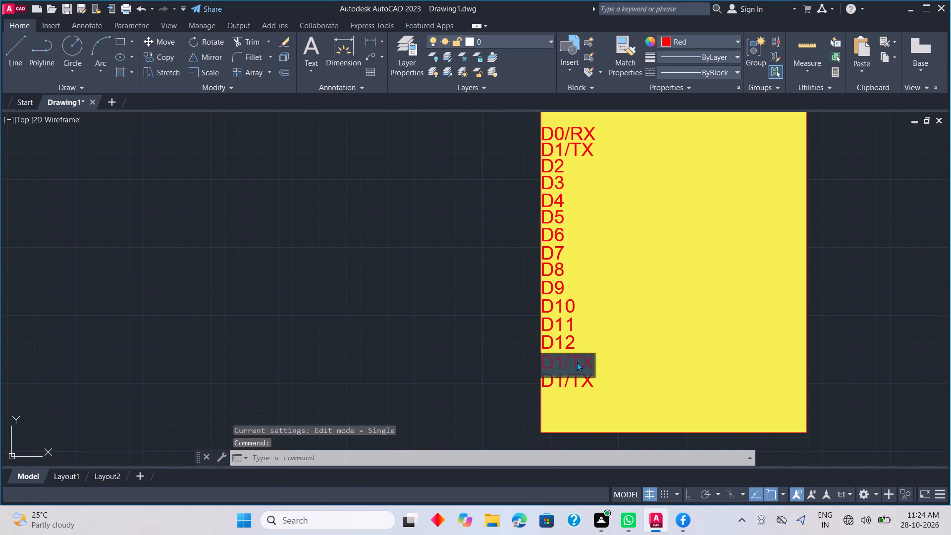
type("D13")
key("Return")
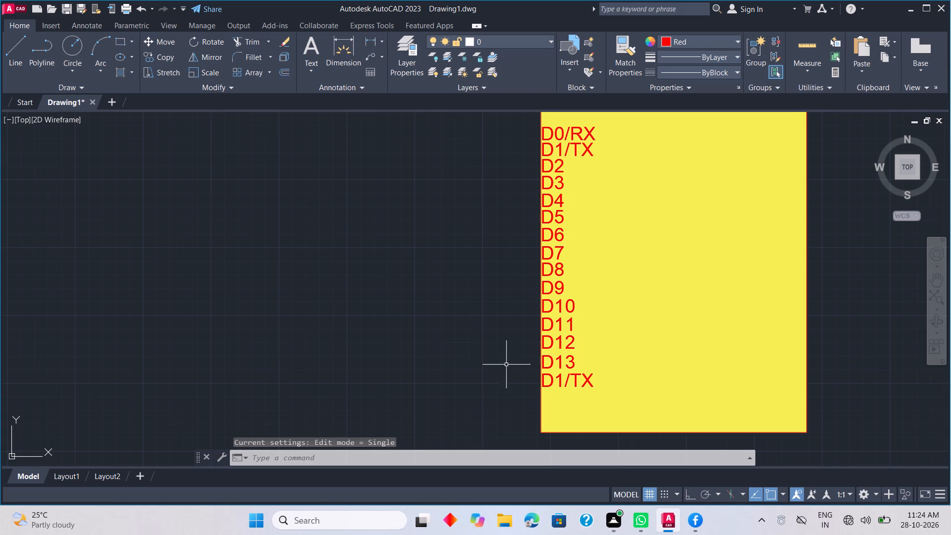
Move the leftover D1/TX label below D13 about 7426 units at 51° to the yellow block's upper right, roughly level with D0/RX.
left_click(560, 377)
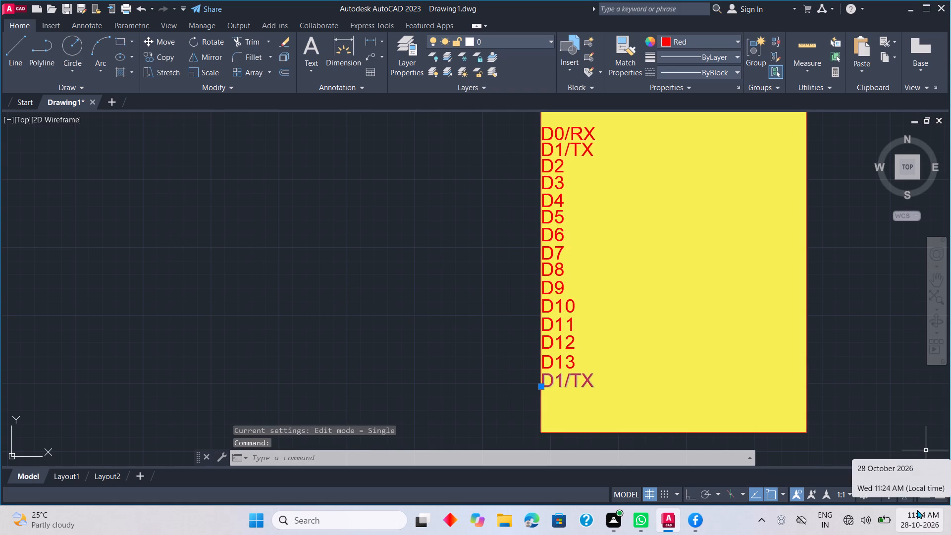
key("Escape")
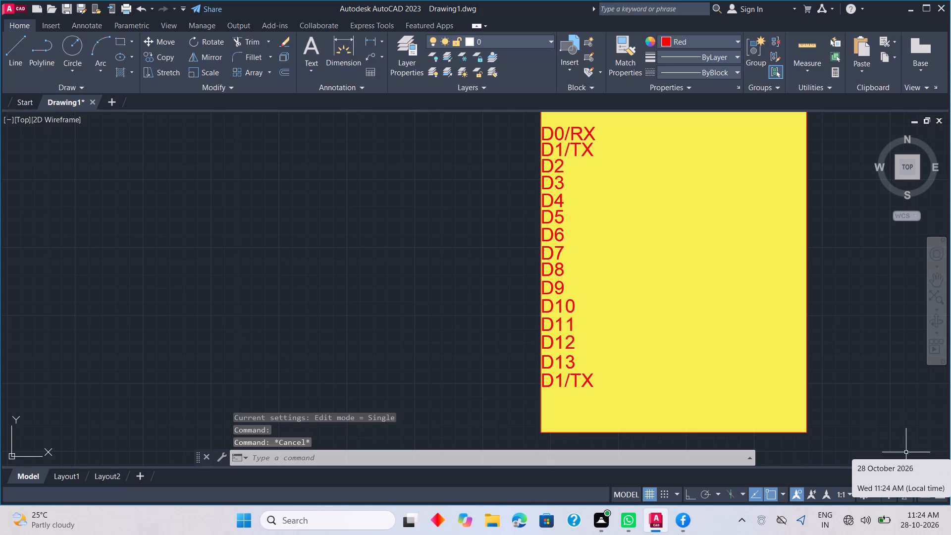
left_click(583, 377)
left_click(542, 387)
middle_click_drag(683, 243, 645, 350)
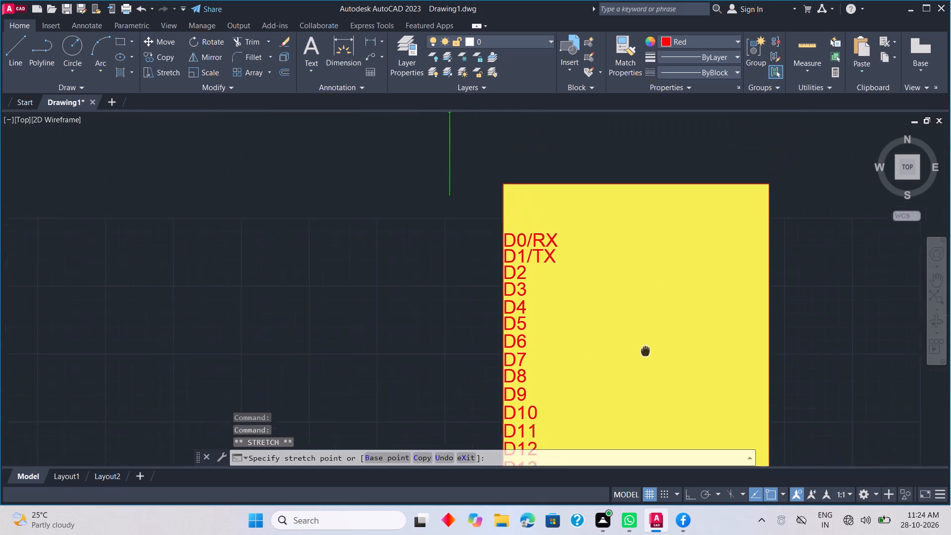
middle_click_drag(645, 350, 637, 370)
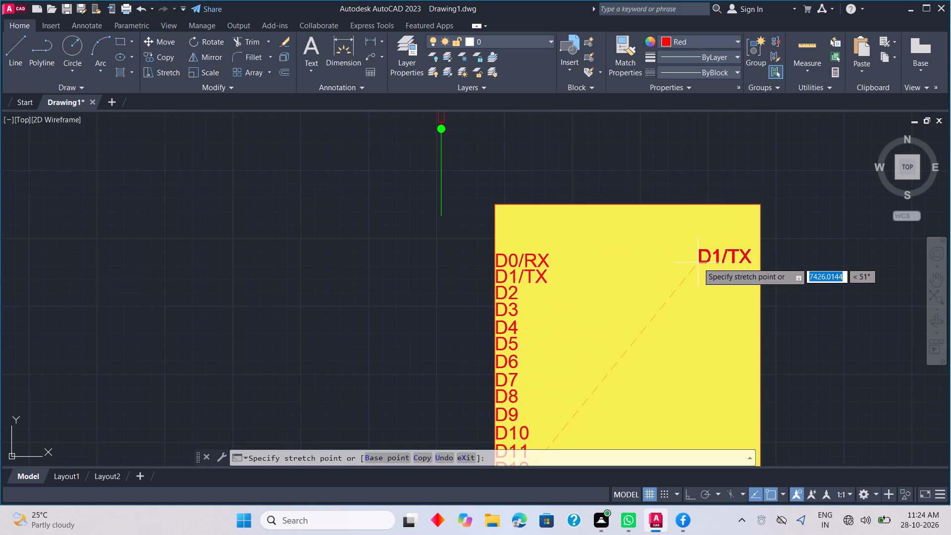
left_click(698, 263)
key("Escape")
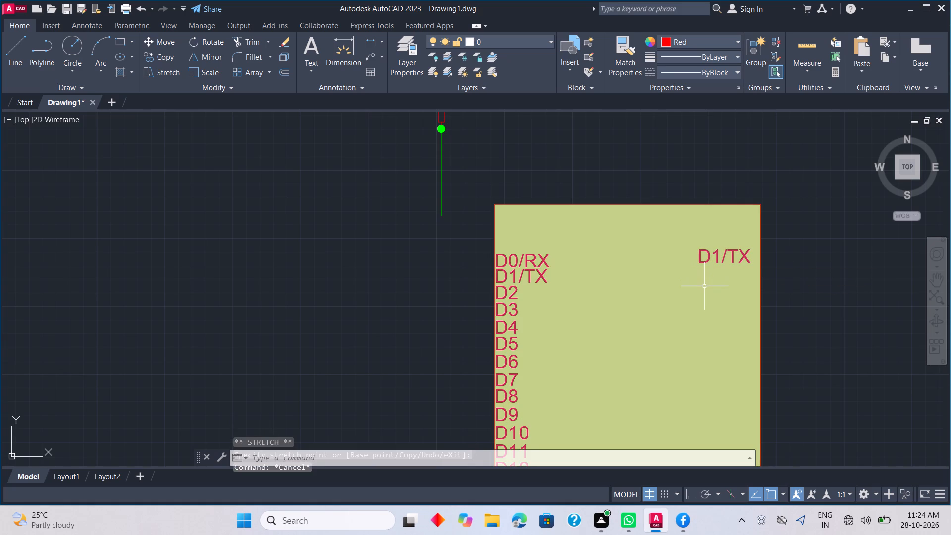
key("Escape")
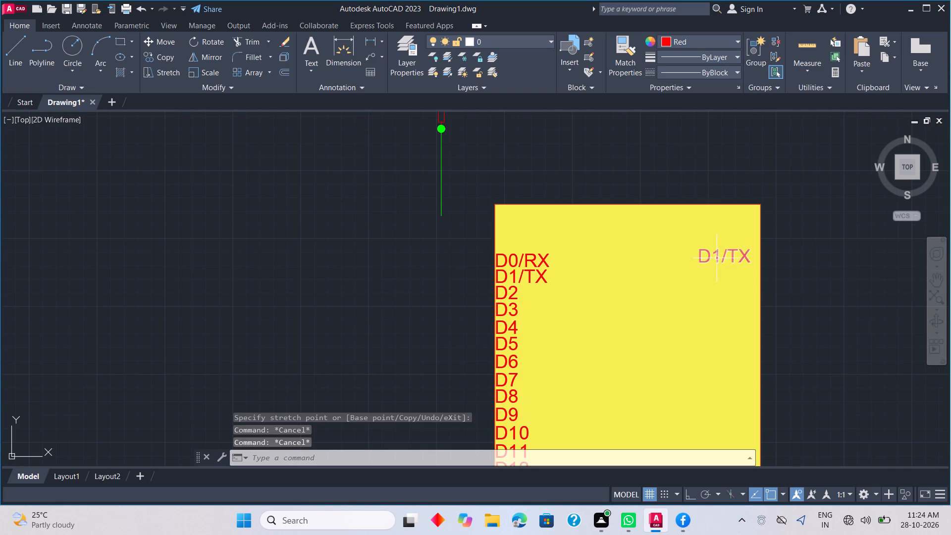
Change the D1/TX label at the yellow block's upper right to RESET.
double_click(717, 258)
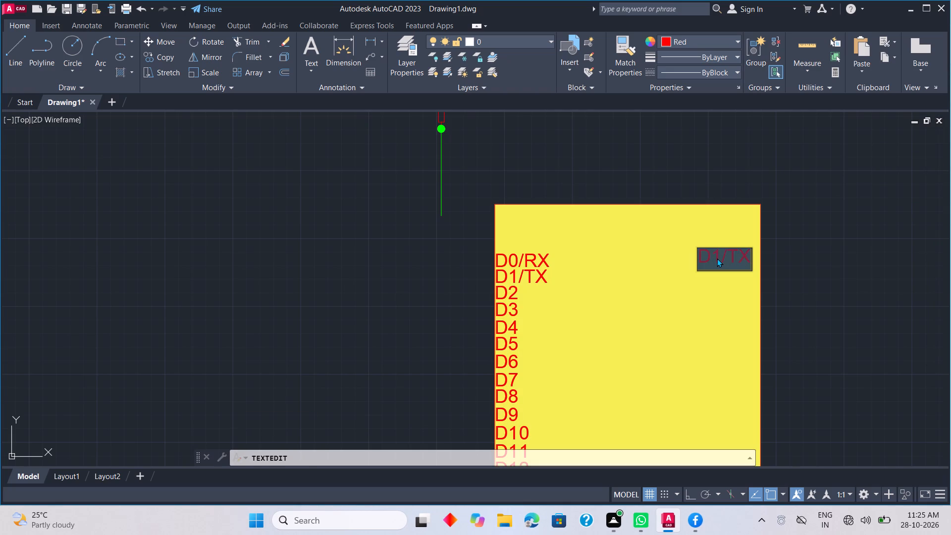
type("RESET")
left_click(711, 305)
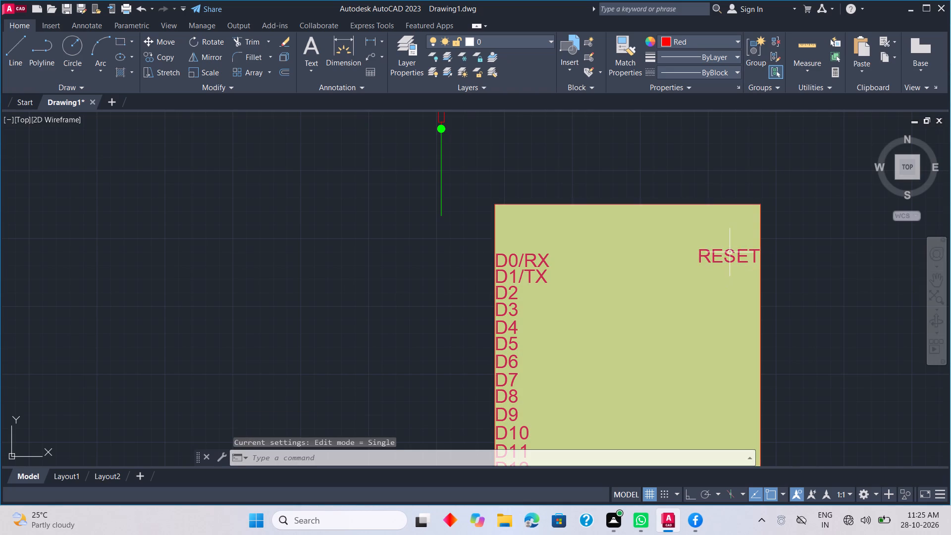
Shift the RESET label about 160 units left so it clears the yellow block's right edge.
left_click(733, 253)
left_click(696, 264)
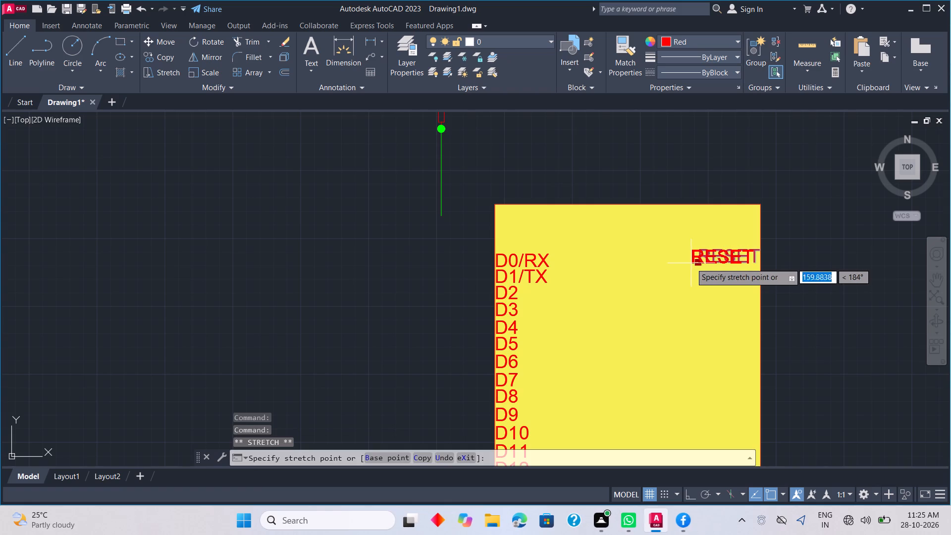
left_click(690, 263)
key("grave")
key("grave")
key("Escape")
key("Escape")
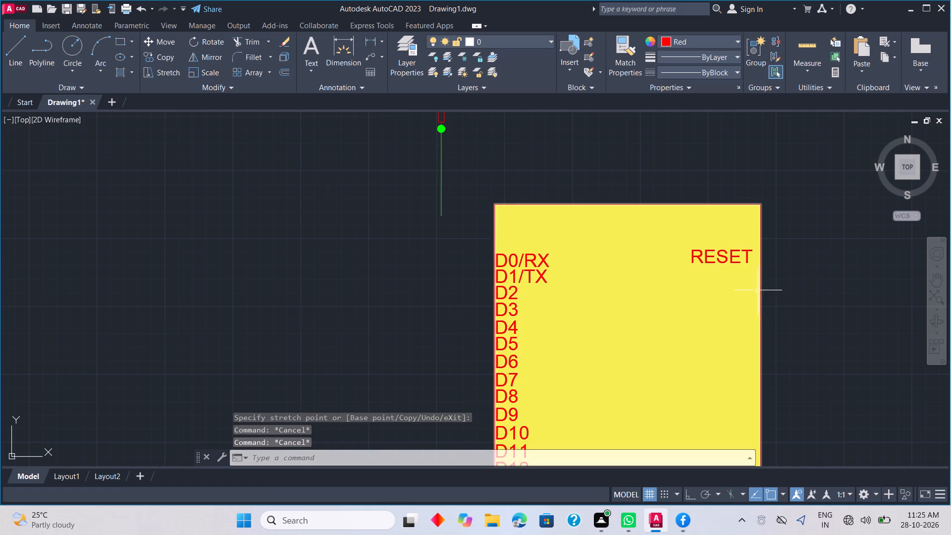
key("Escape")
key("Escape")
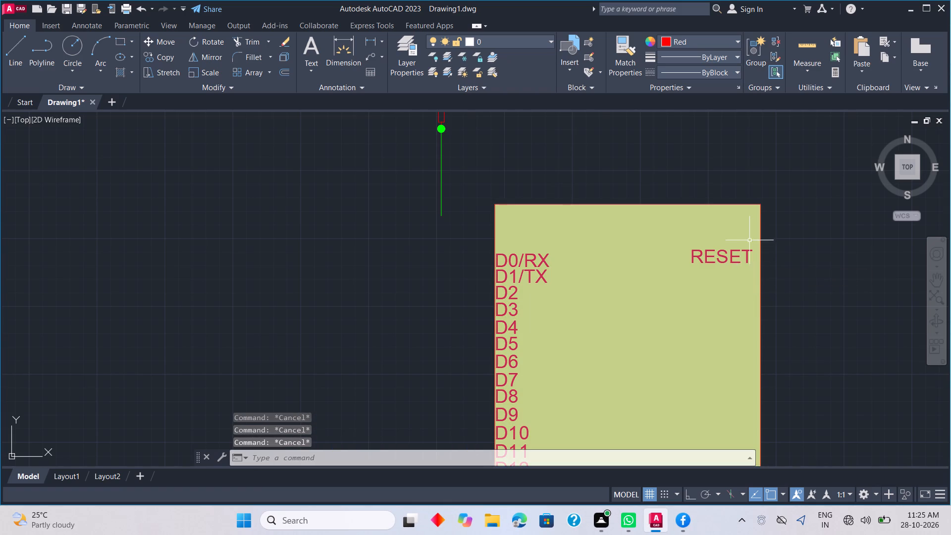
Copy the RESET label to two positions below it, about 830 and 1650 units down along the block's right side.
left_click(733, 255)
right_click(742, 280)
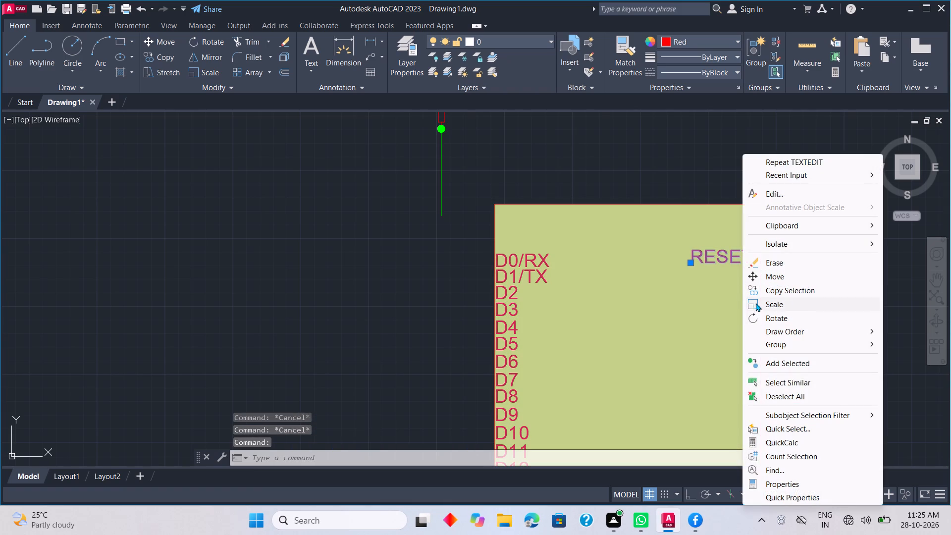
left_click(759, 287)
left_click(690, 263)
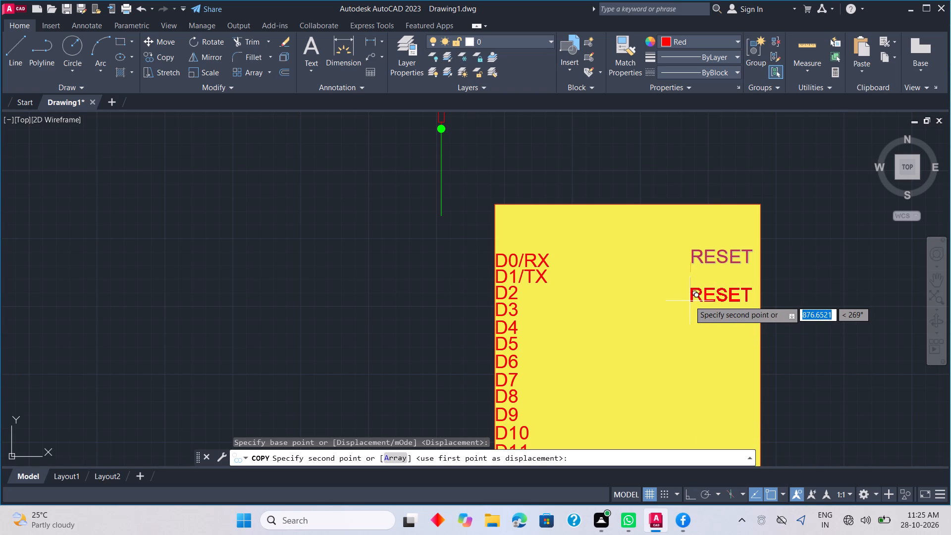
left_click(689, 297)
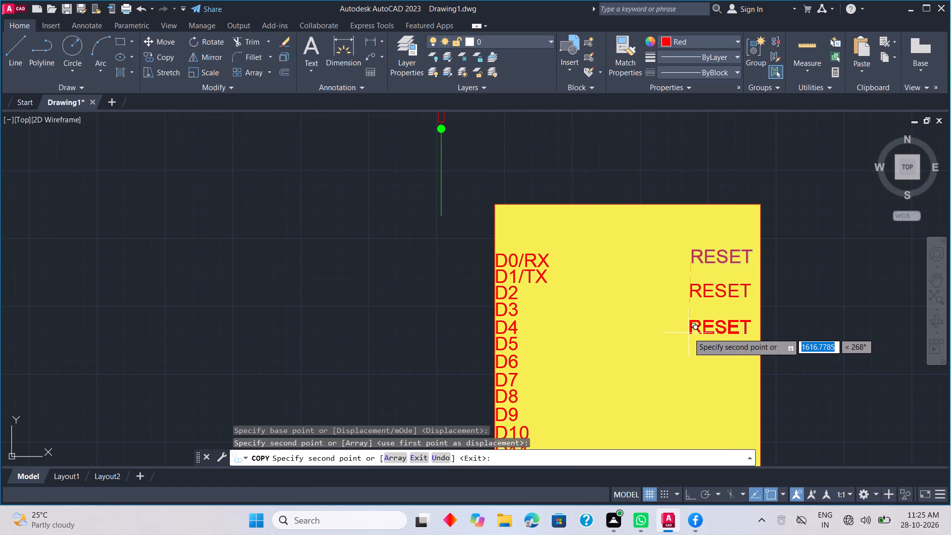
left_click(689, 333)
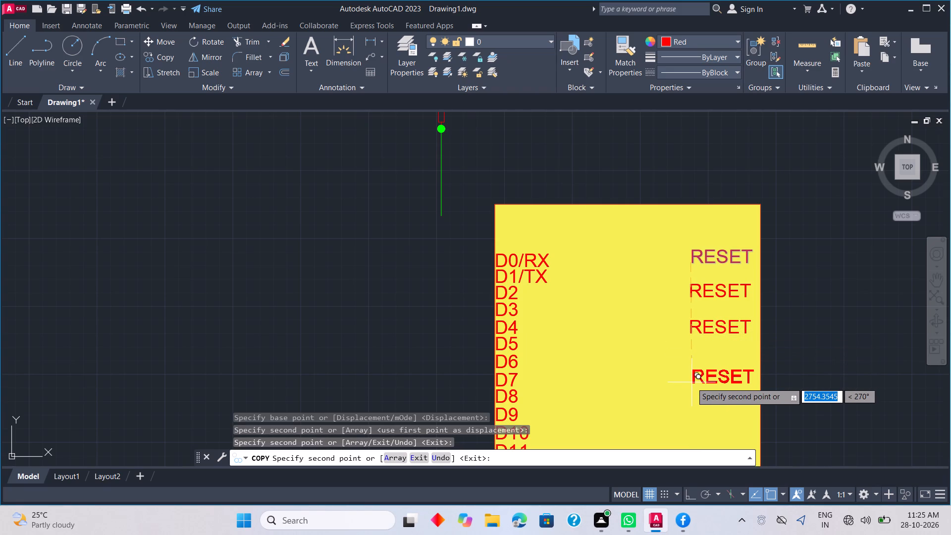
middle_click_drag(691, 382, 691, 359)
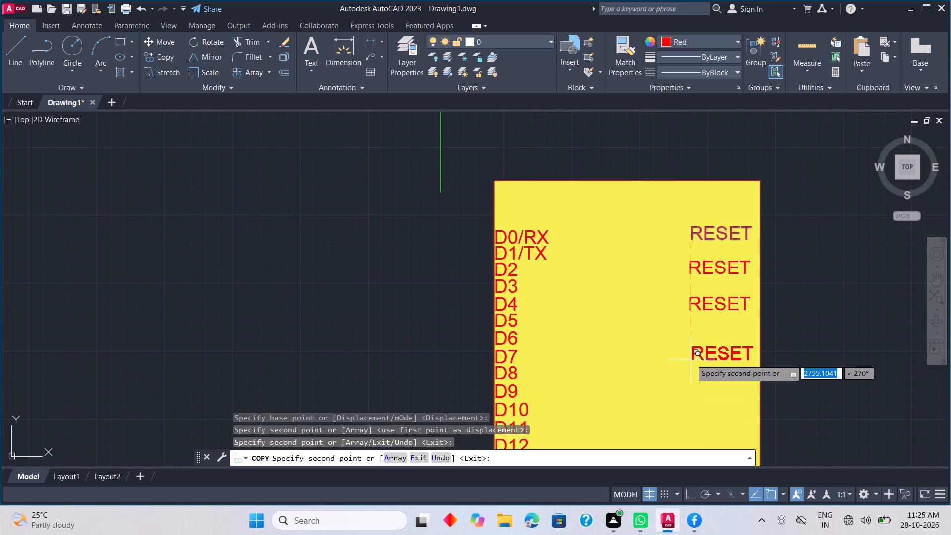
key("ctrl+z")
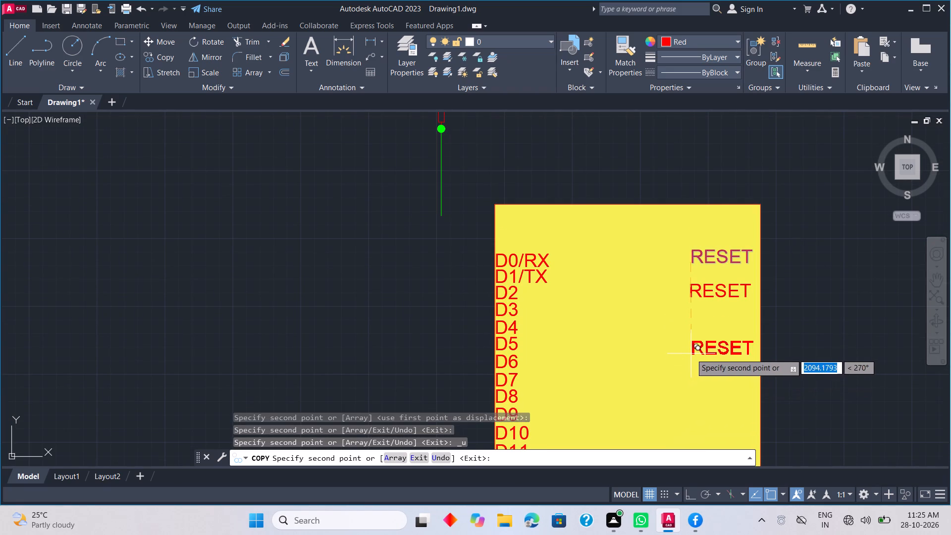
key("ctrl+z")
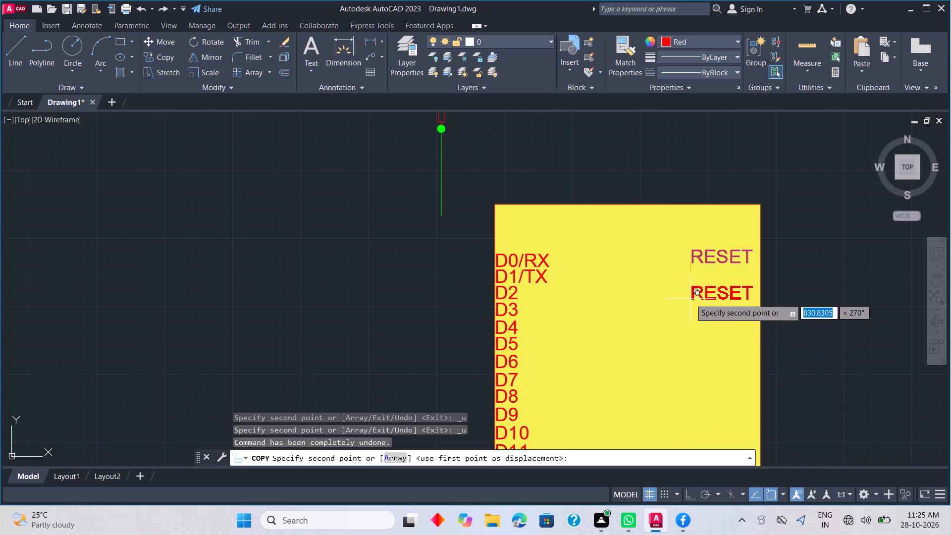
left_click(690, 299)
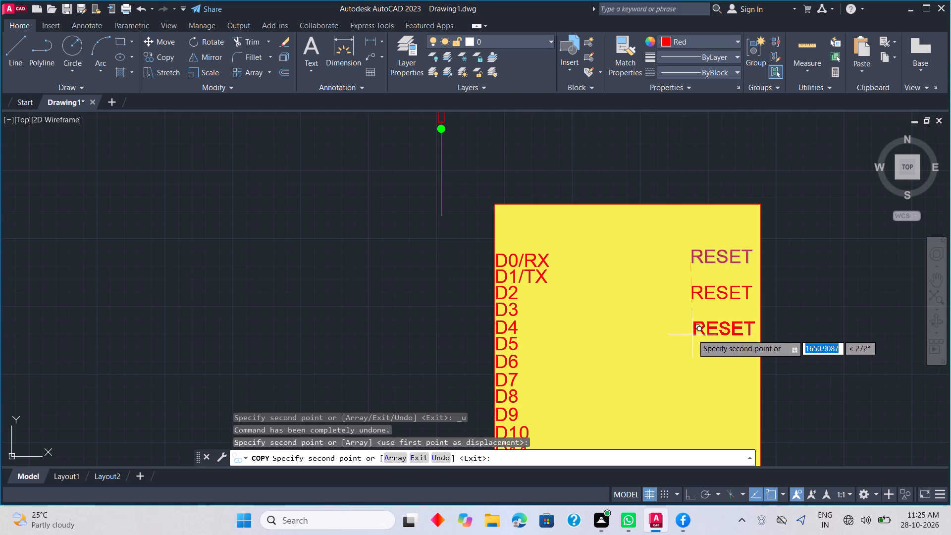
left_click(692, 334)
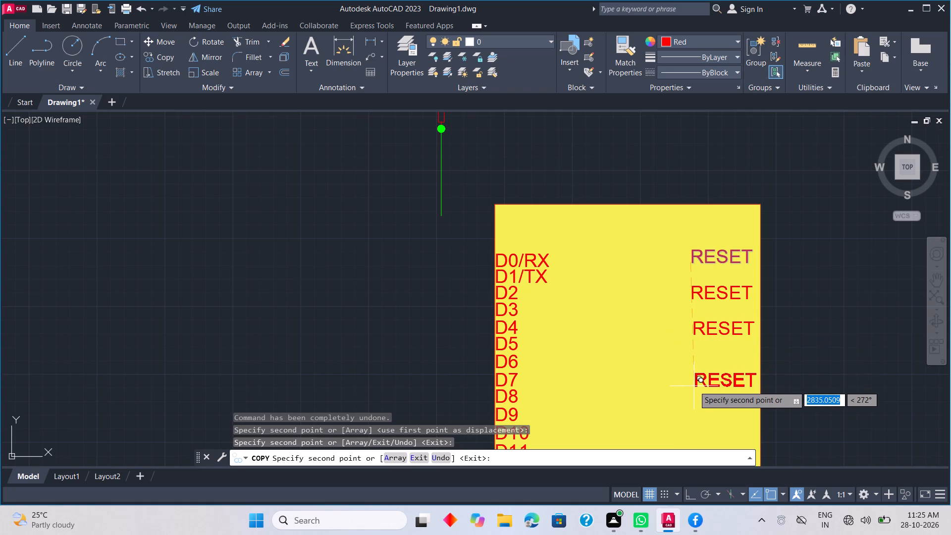
key("Escape")
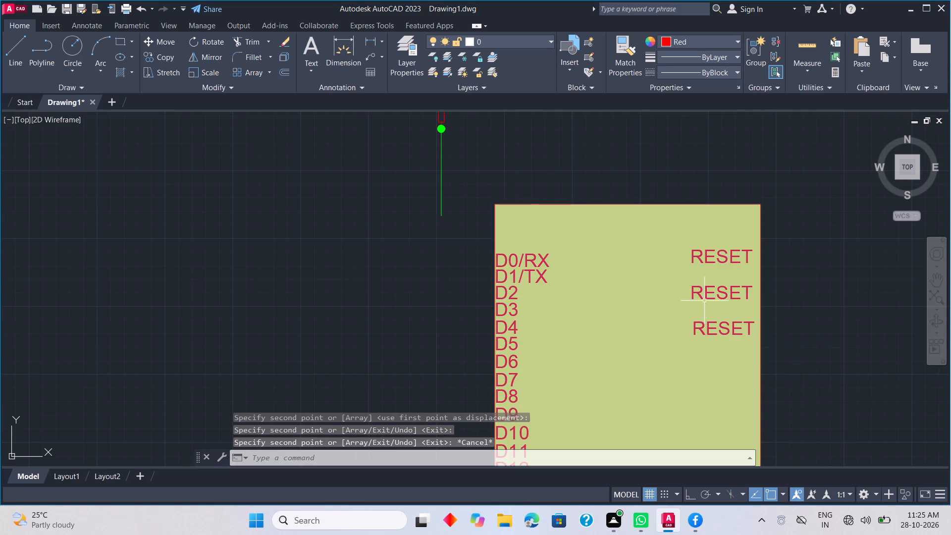
Change the middle RESET label on the block's right side to IOMS.
double_click(706, 294)
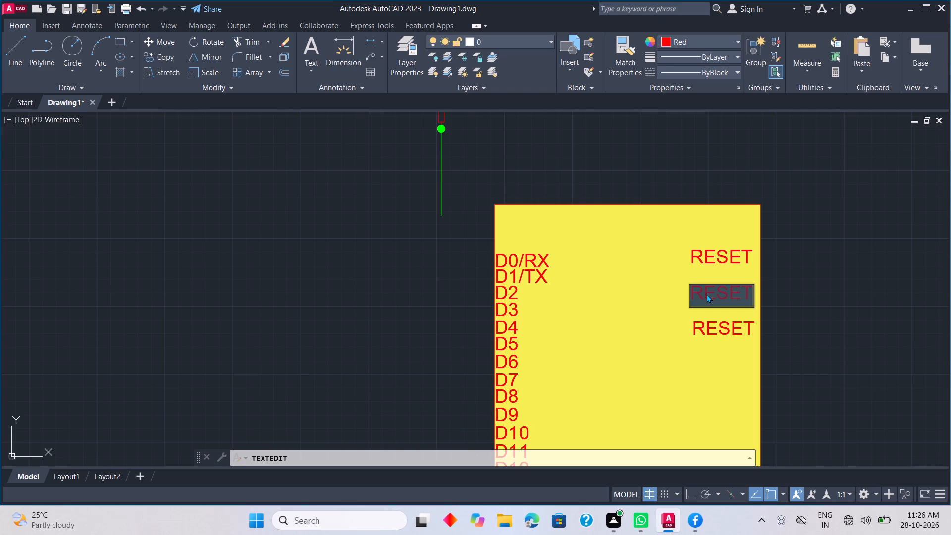
type("LPMD")
key("BackSpace")
key("BackSpace")
key("BackSpace")
key("BackSpace")
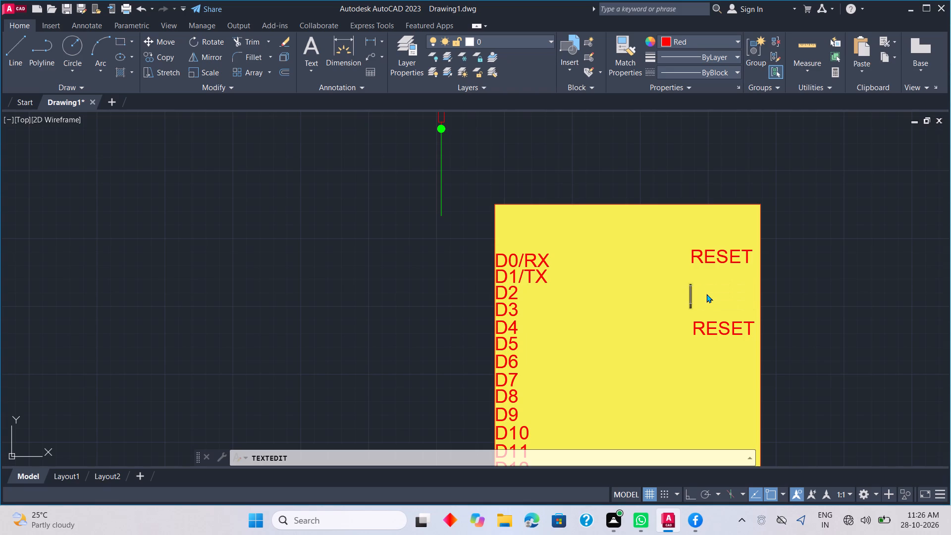
key("l")
key("BackSpace")
type("IOMS")
left_click(720, 370)
Open the lowest RESET label on the block's right side for text editing.
double_click(716, 332)
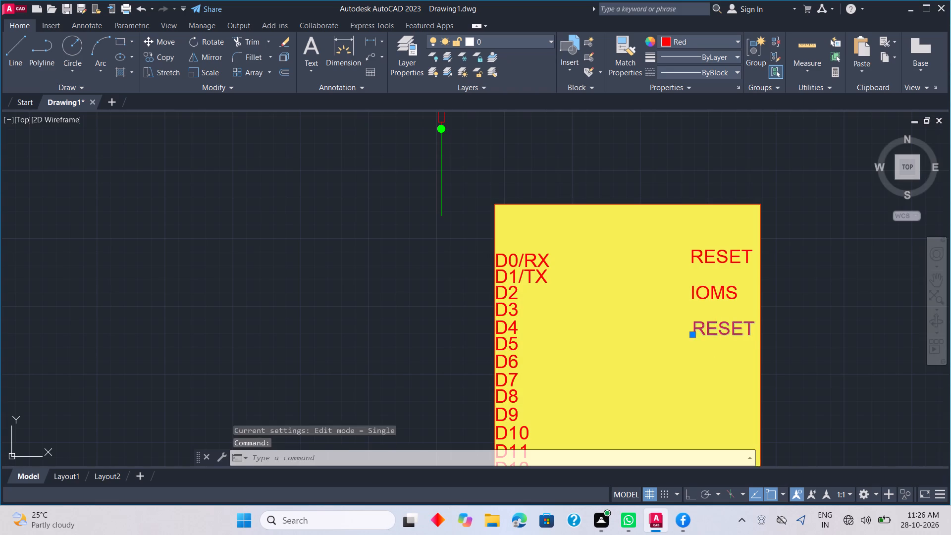
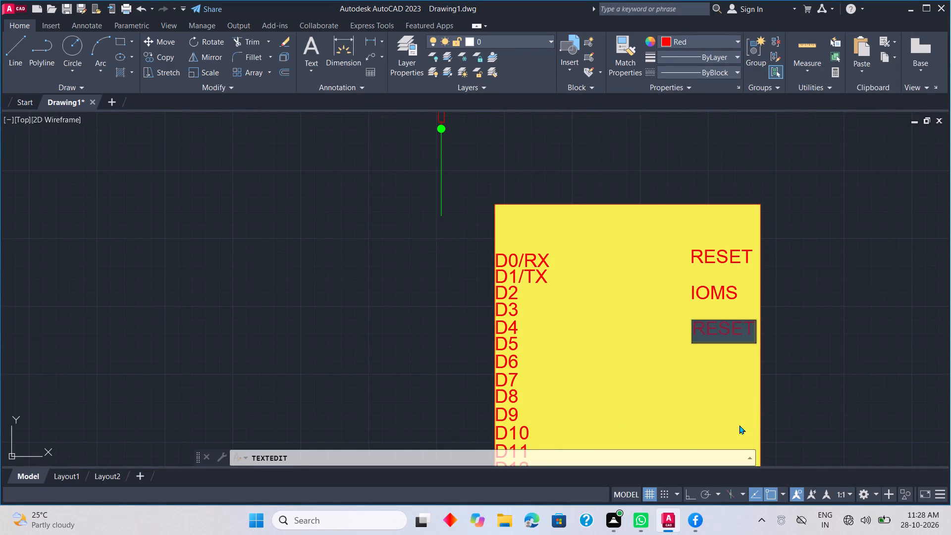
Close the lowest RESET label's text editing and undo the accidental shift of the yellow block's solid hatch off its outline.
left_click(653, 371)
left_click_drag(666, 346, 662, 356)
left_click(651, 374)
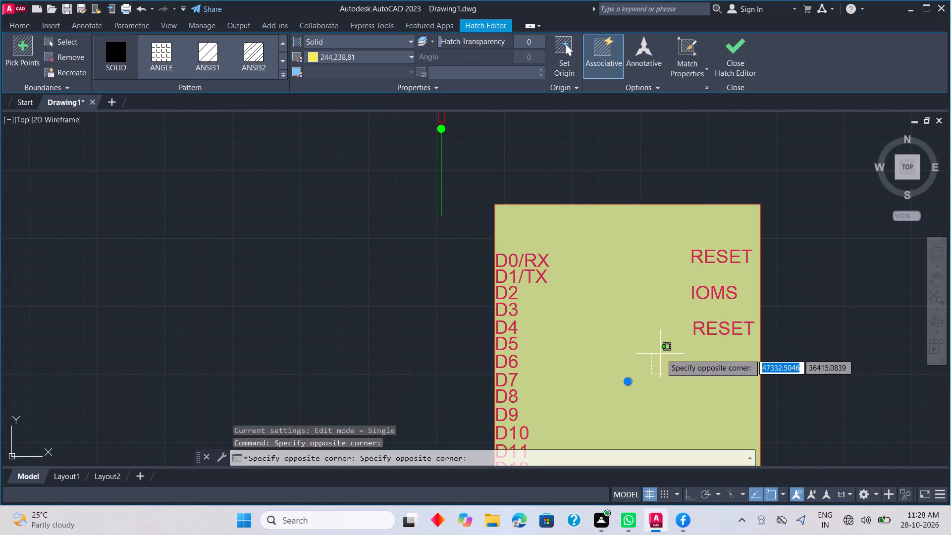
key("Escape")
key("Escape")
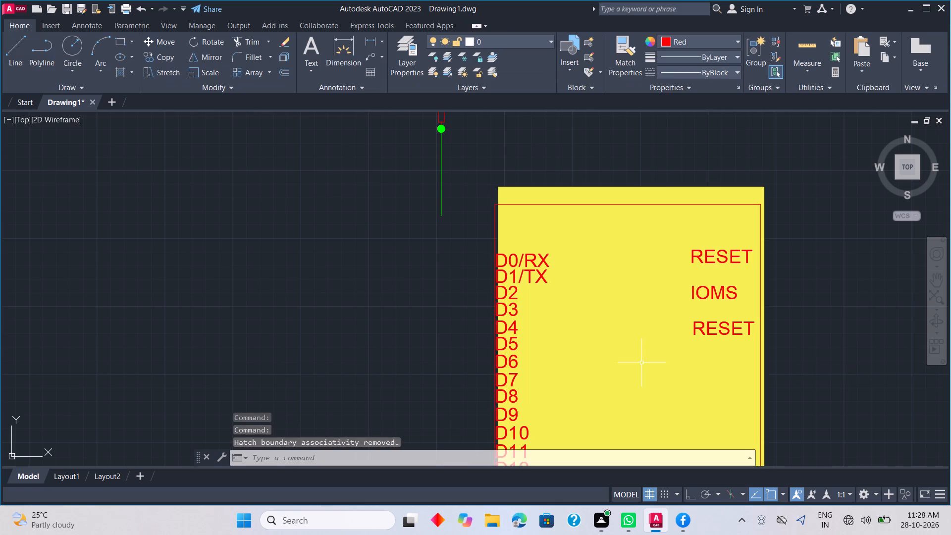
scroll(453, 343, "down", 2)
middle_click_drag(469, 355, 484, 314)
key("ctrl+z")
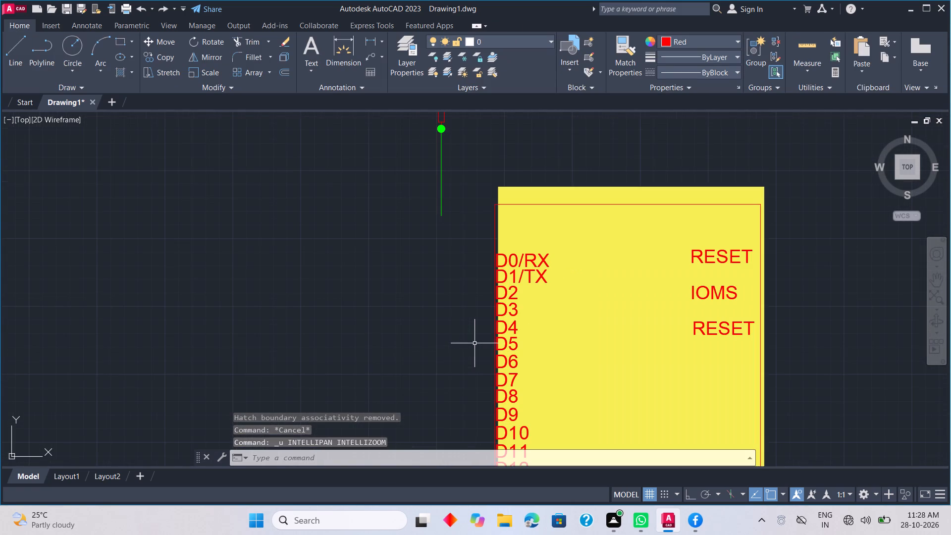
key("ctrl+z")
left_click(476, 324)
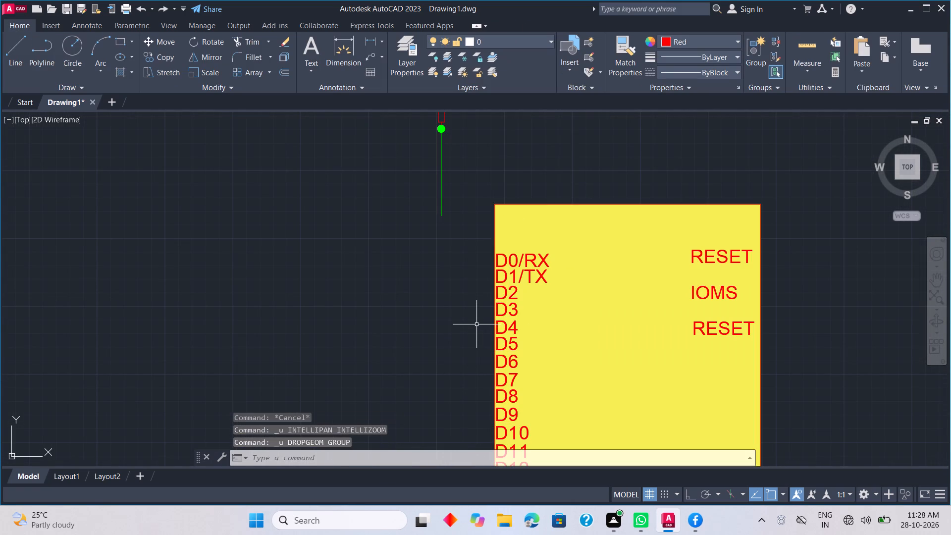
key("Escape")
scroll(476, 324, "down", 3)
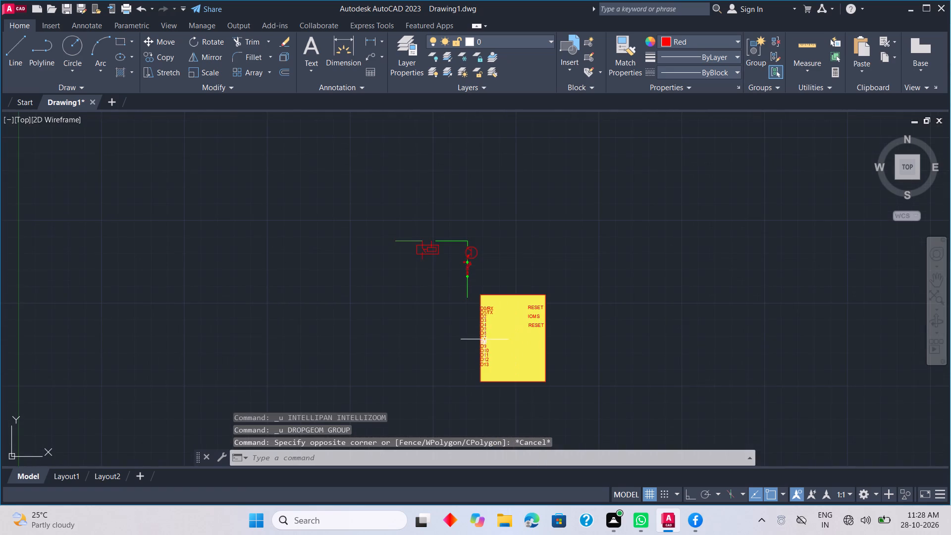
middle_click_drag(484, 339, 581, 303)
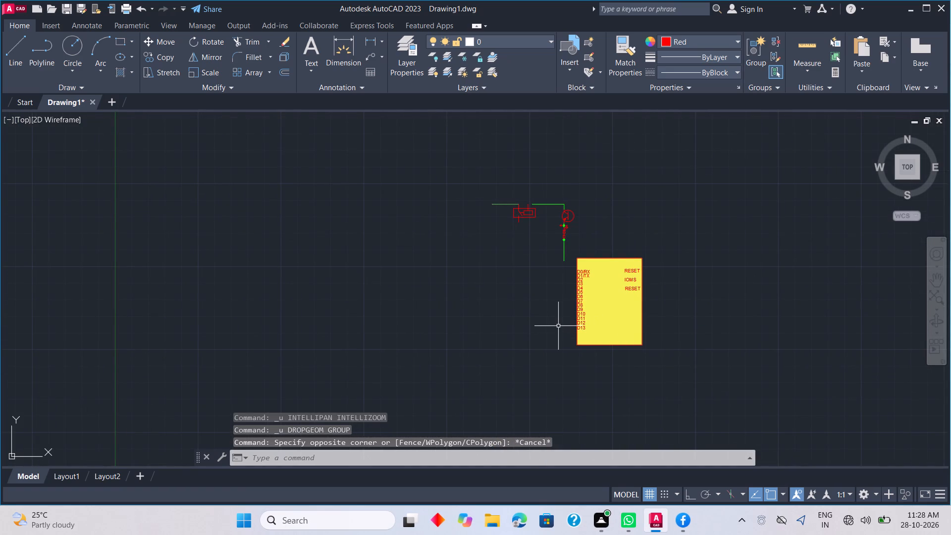
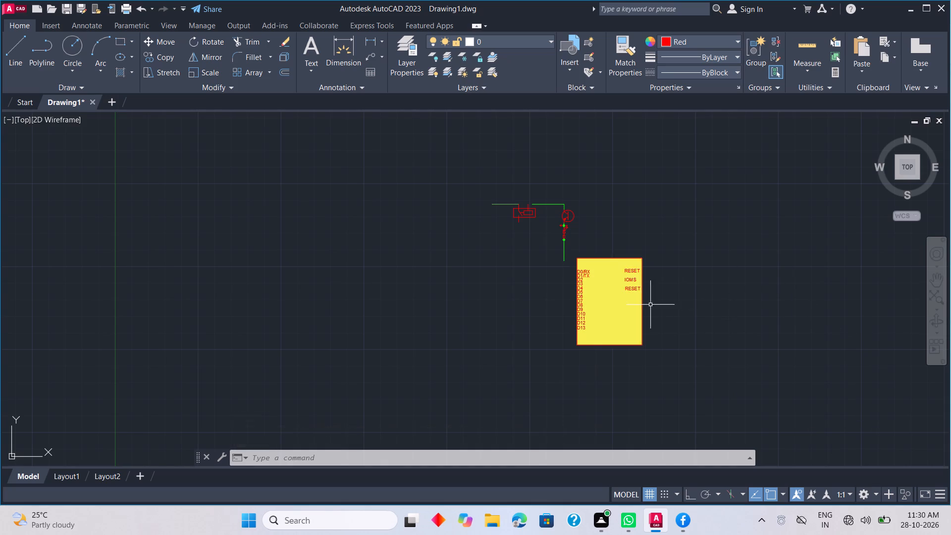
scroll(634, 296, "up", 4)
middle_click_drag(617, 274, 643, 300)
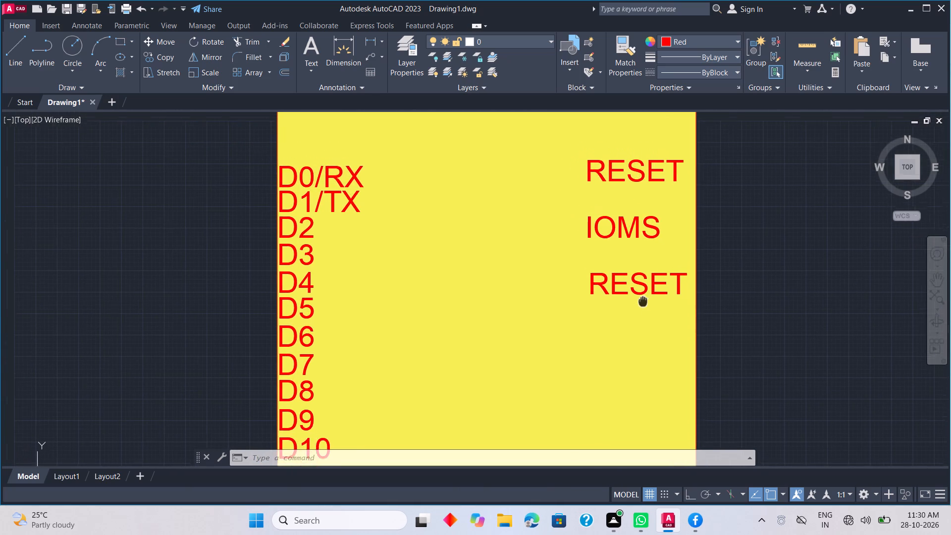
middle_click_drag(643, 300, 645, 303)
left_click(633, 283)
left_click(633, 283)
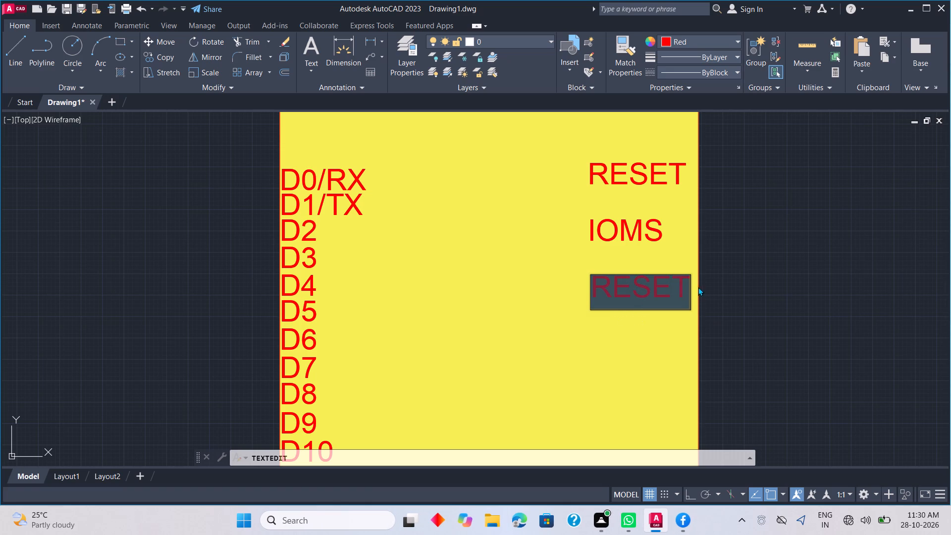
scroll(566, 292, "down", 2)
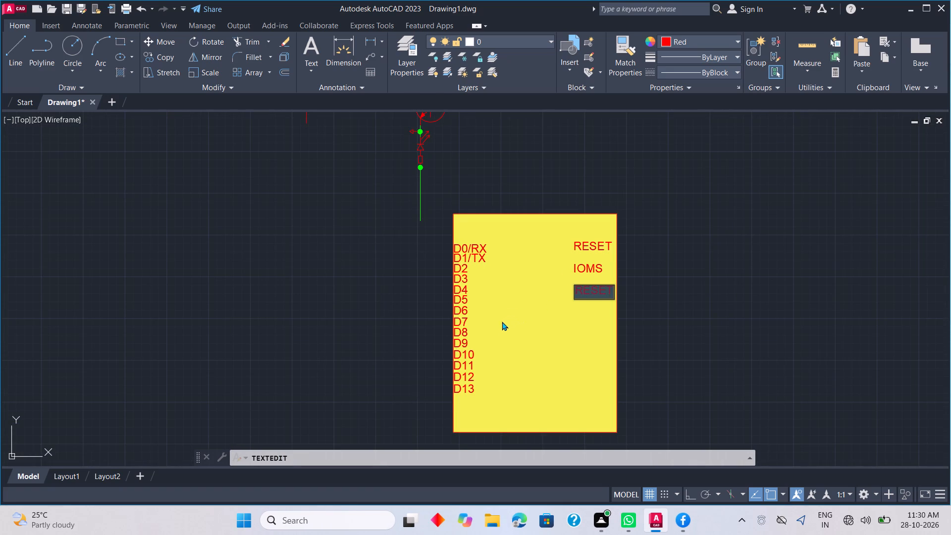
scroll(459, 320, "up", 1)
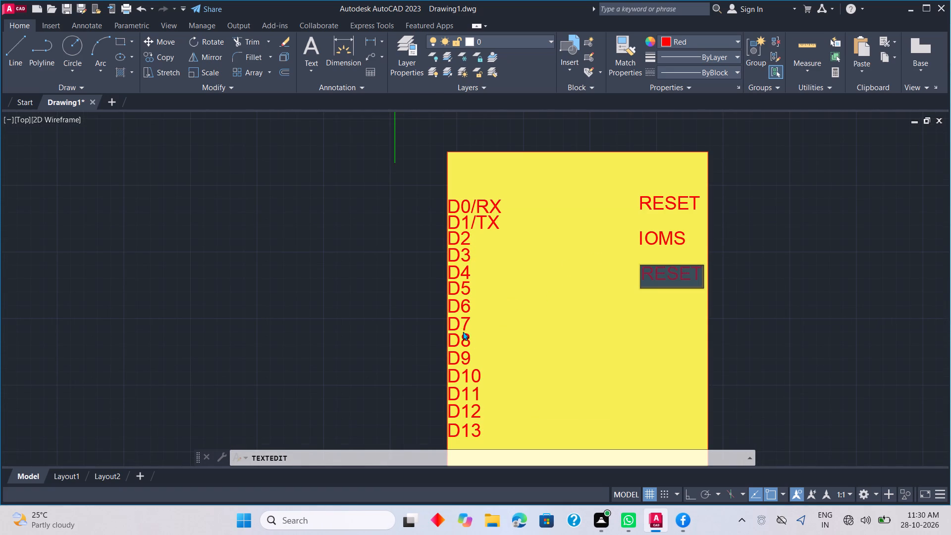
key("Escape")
Draw a horizontal line about 583 units long outward from the yellow block's left edge beside D0/RX, with Ortho on.
key("l")
key("space")
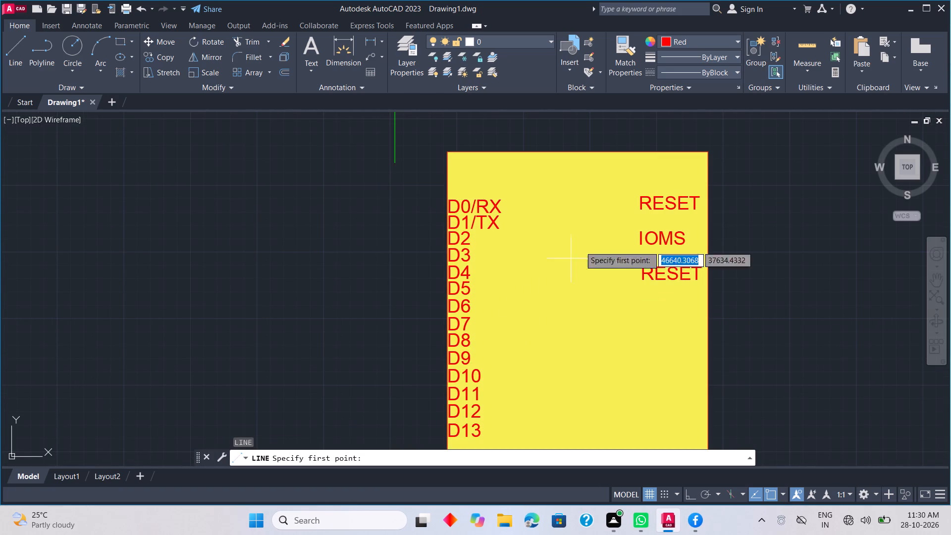
scroll(463, 215, "up", 3)
middle_click_drag(416, 195, 561, 276)
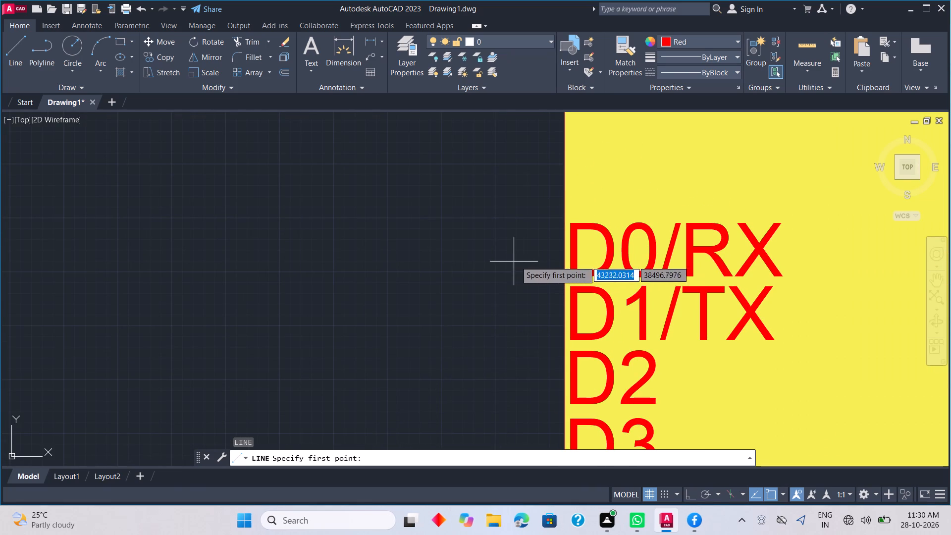
left_click(564, 269)
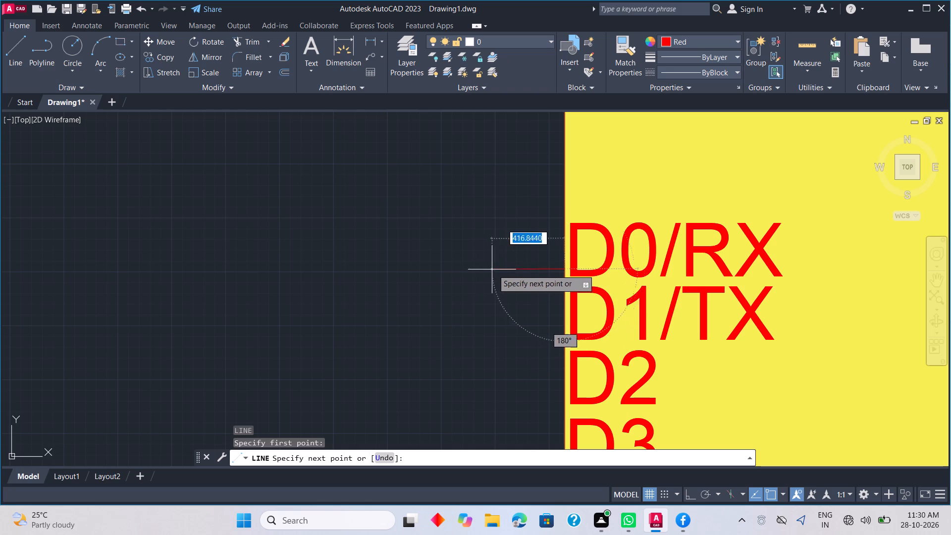
scroll(502, 270, "down", 3)
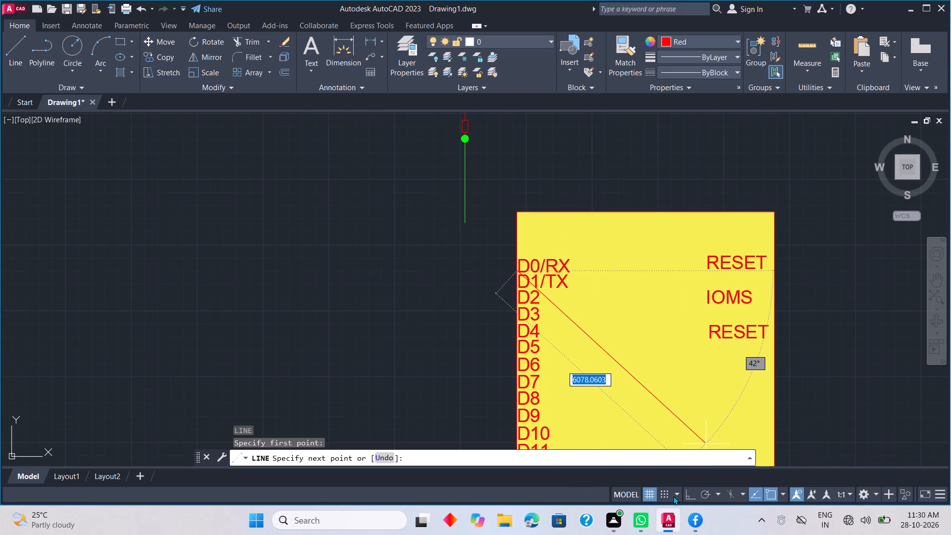
left_click(696, 492)
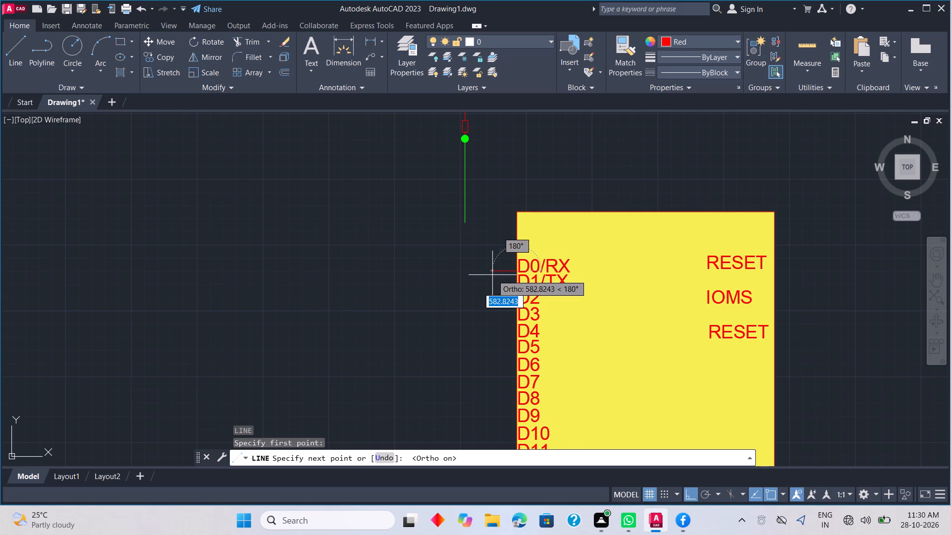
left_click(492, 275)
key("grave")
key("Escape")
key("Escape")
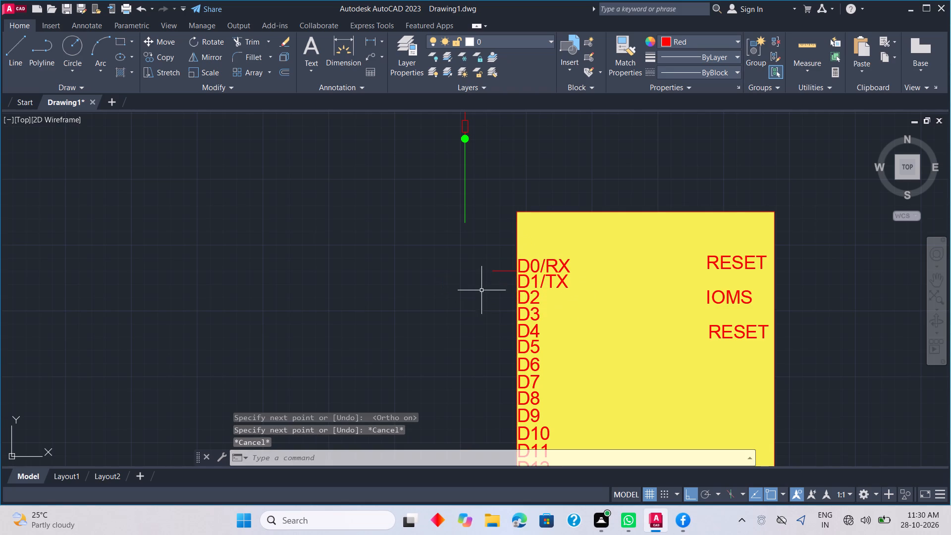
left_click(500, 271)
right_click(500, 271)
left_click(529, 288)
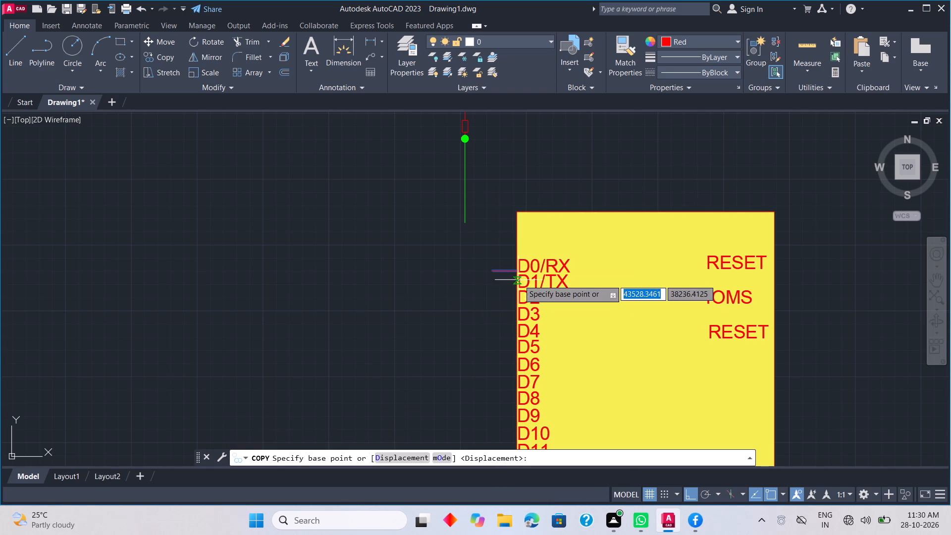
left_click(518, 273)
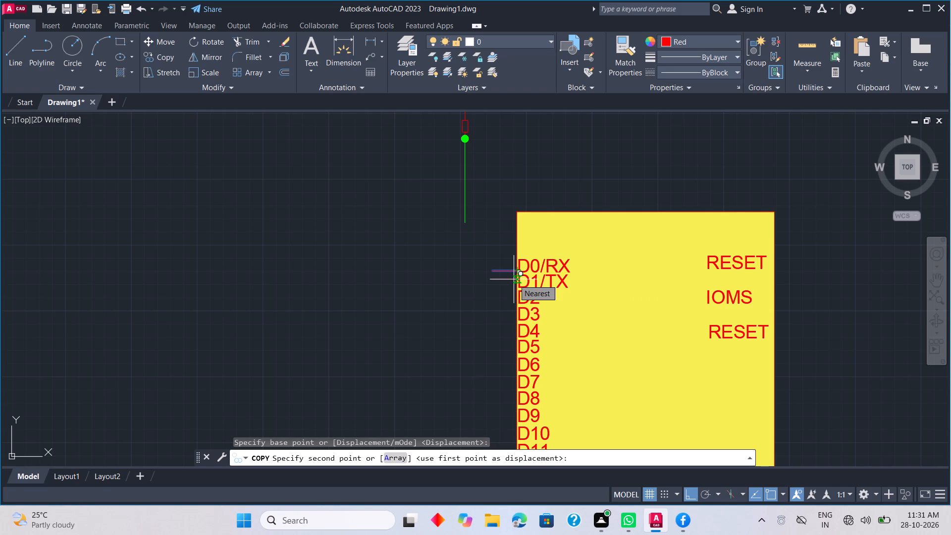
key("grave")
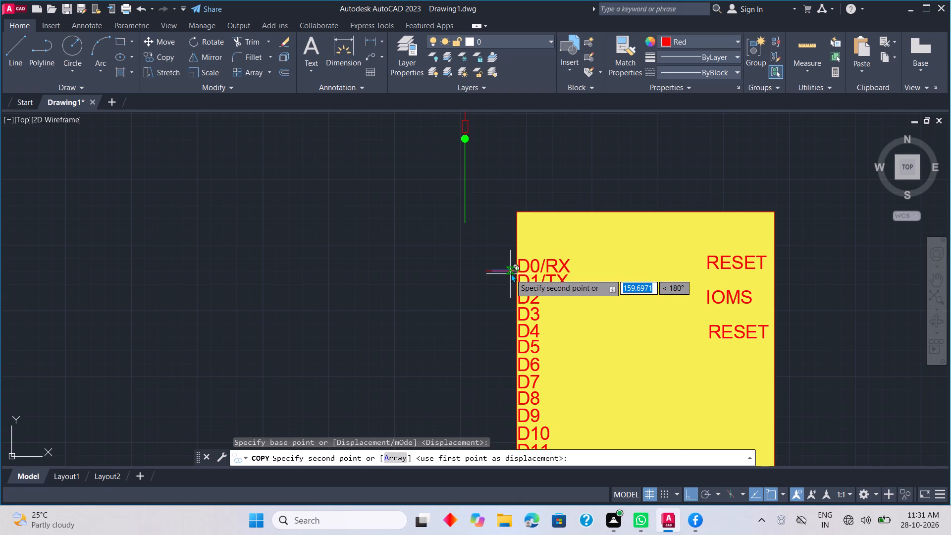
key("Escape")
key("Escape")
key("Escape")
Change the IOMS label's text to IOREF.
double_click(725, 295)
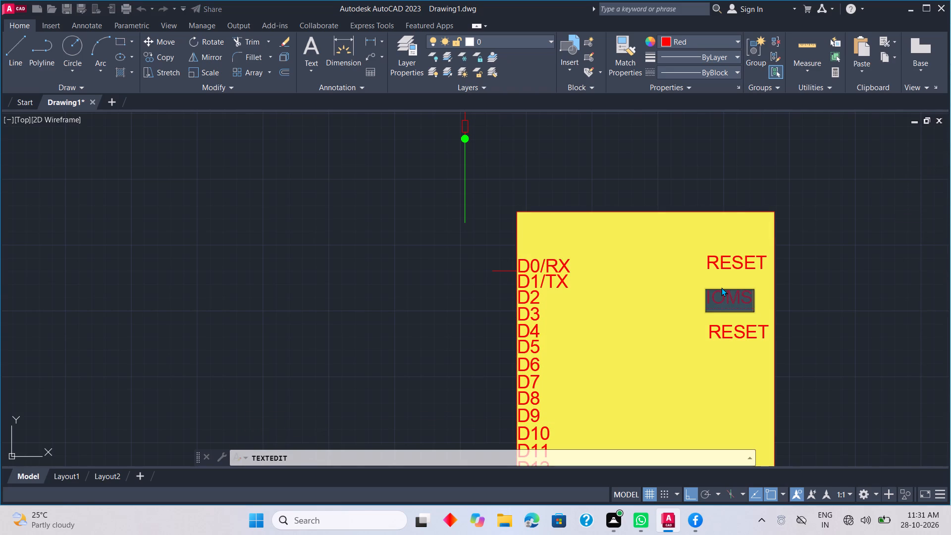
type("IO")
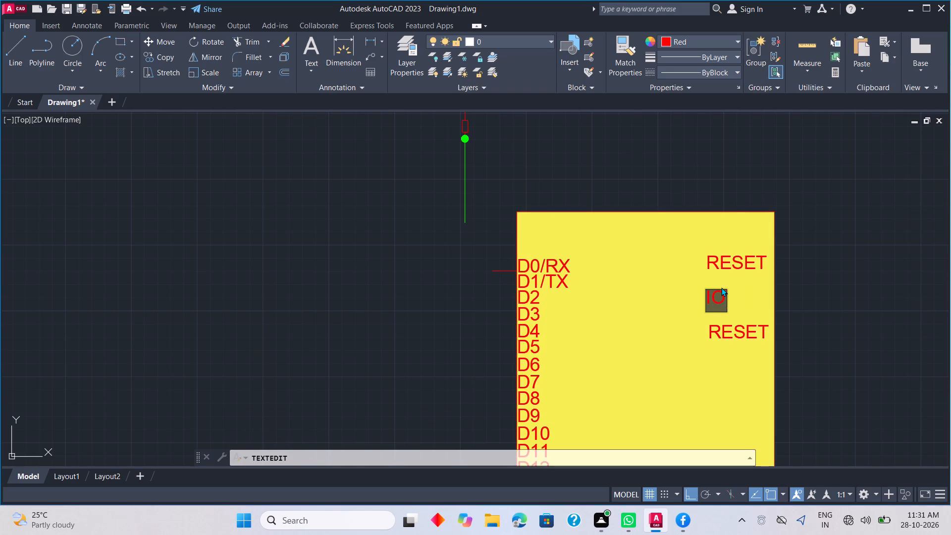
type("REF")
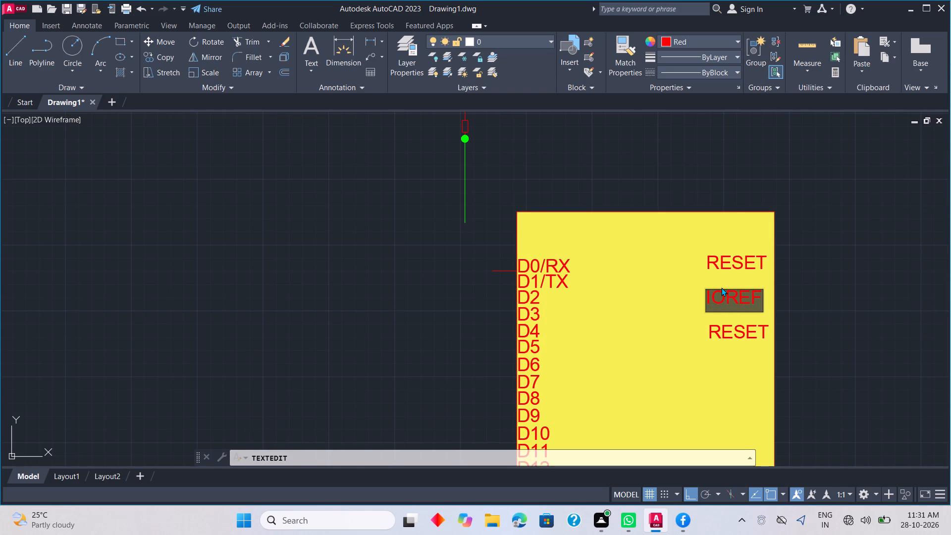
left_click(736, 334)
Change the lowest RESET label's text, below IOREF, to AREF.
double_click(736, 332)
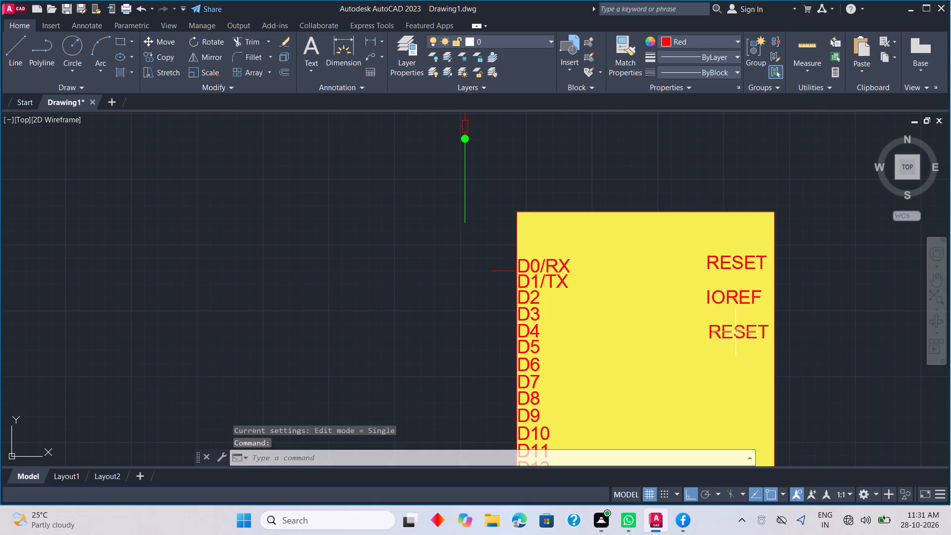
type("AR")
type("EF")
left_click(740, 385)
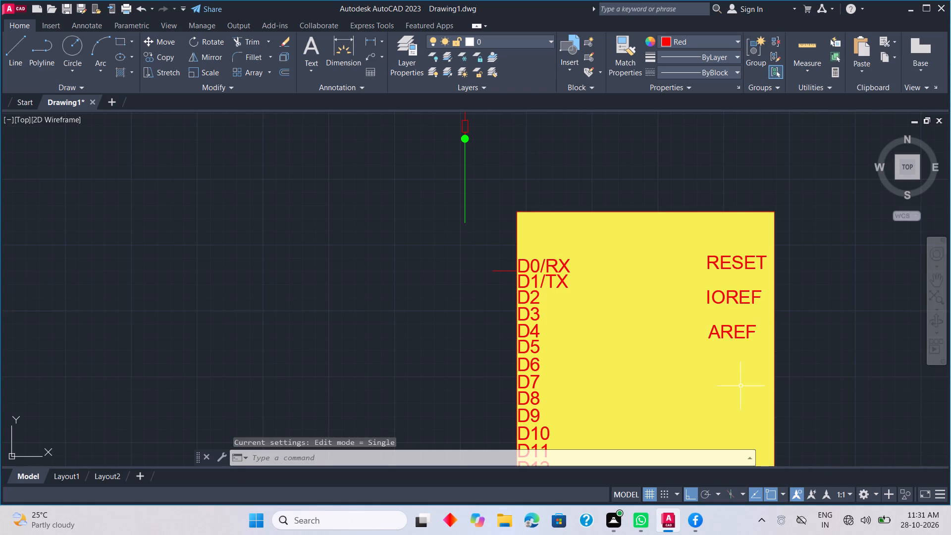
Copy the AREF label with Ortho off to a spot inside the yellow block beside the D6 and D7 labels.
scroll(738, 369, "down", 3)
middle_click_drag(736, 366, 724, 312)
scroll(724, 311, "up", 3)
middle_click_drag(724, 311, 727, 280)
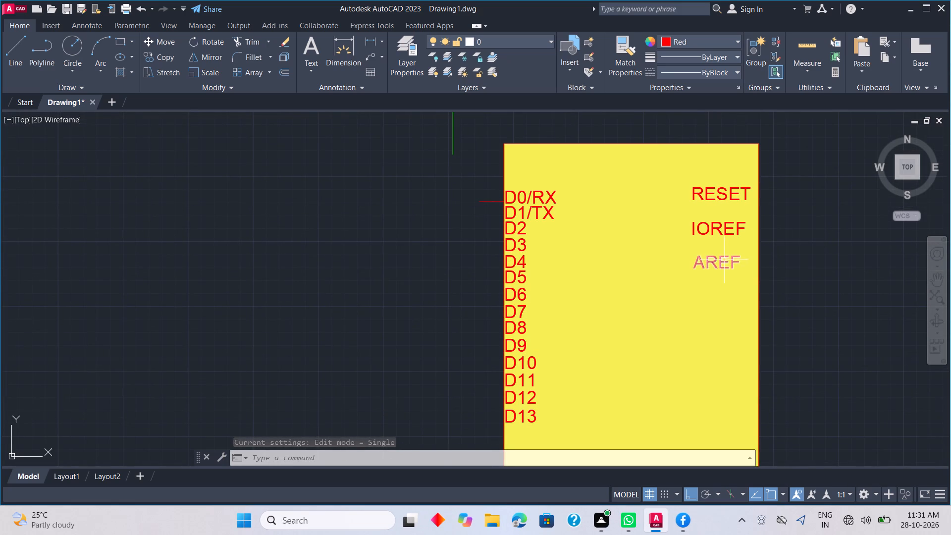
left_click(710, 257)
right_click(710, 307)
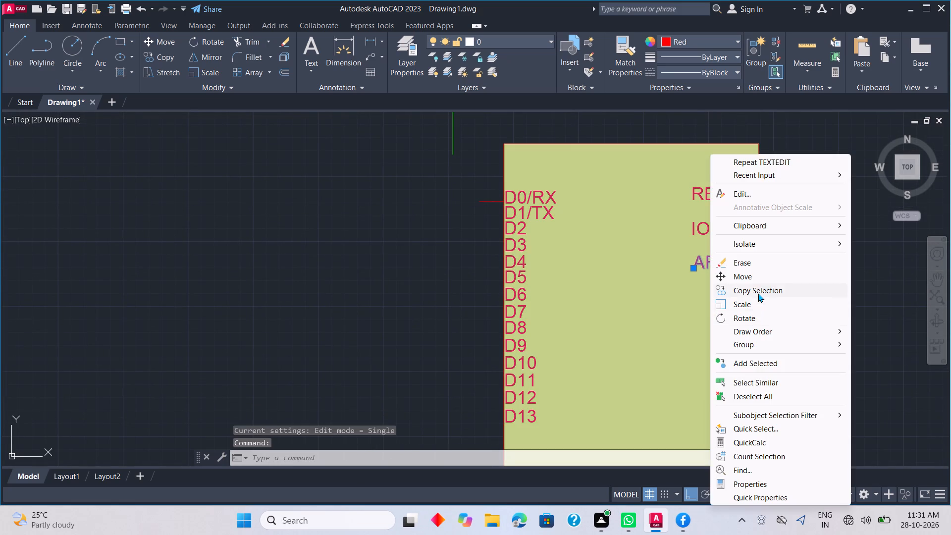
left_click(759, 289)
left_click_drag(695, 269, 688, 271)
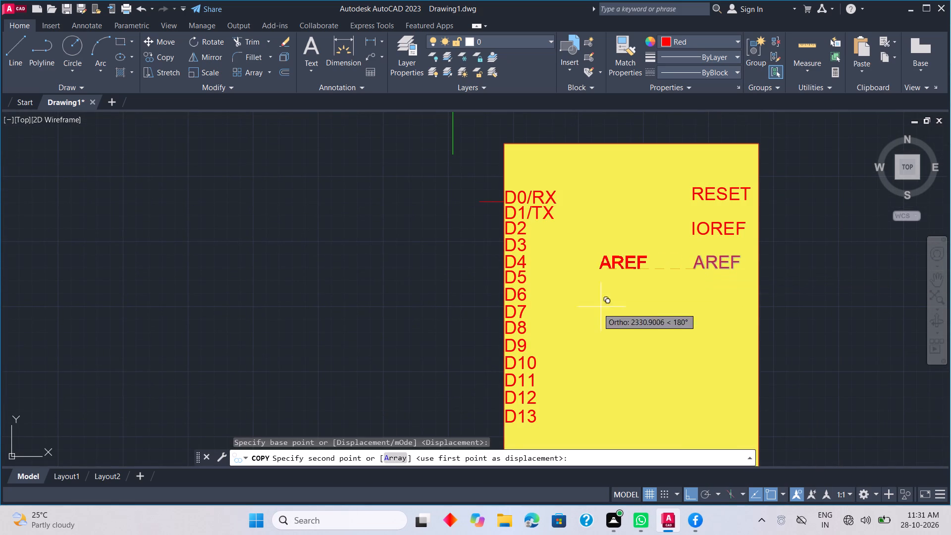
left_click_drag(694, 492, 689, 487)
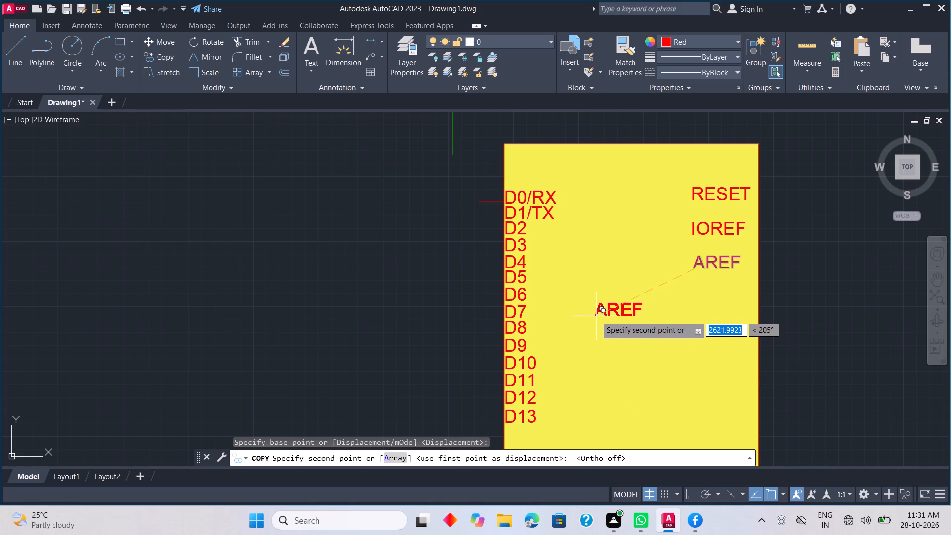
left_click(534, 309)
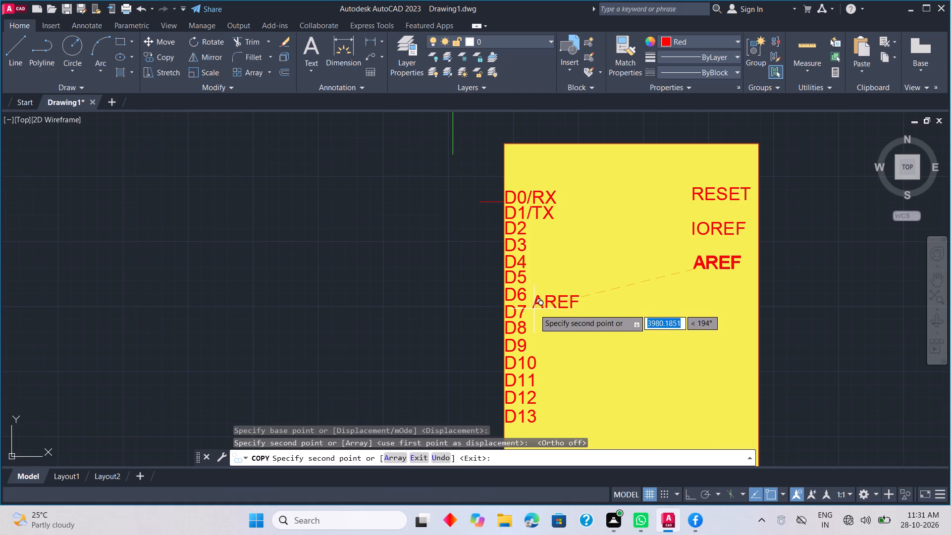
key("Escape")
Change the copied AREF label's text beside D6 and D7 to Arduino_UNO_R3.
double_click(545, 308)
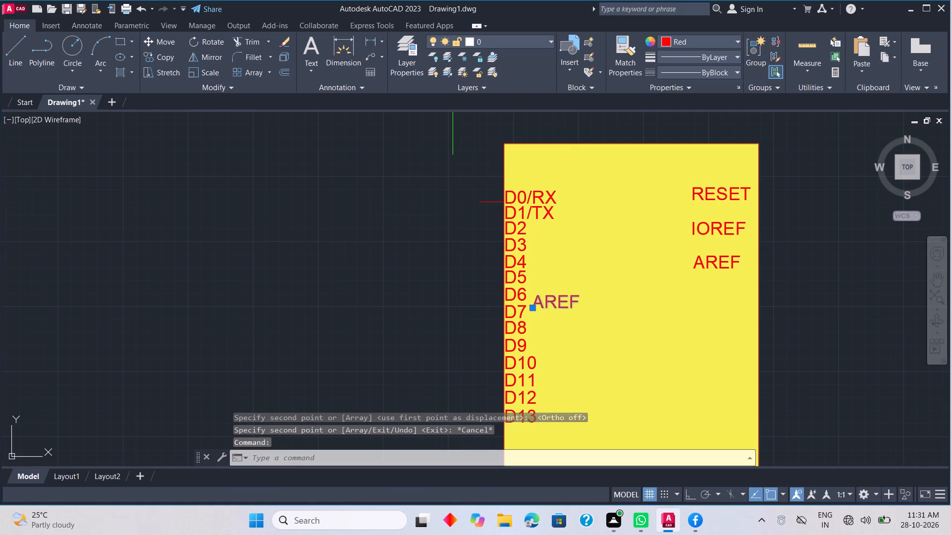
type("AR")
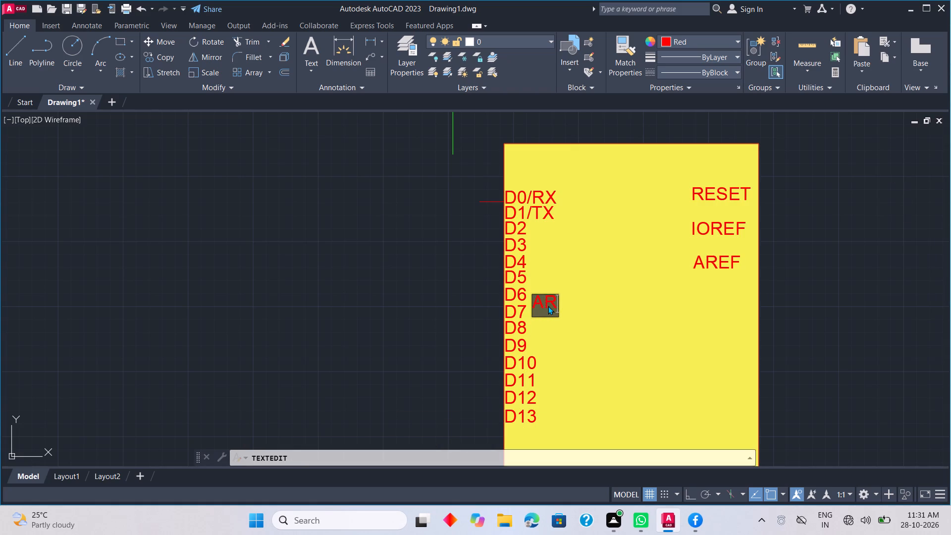
key("BackSpace")
key("u")
key("BackSpace")
type("ru")
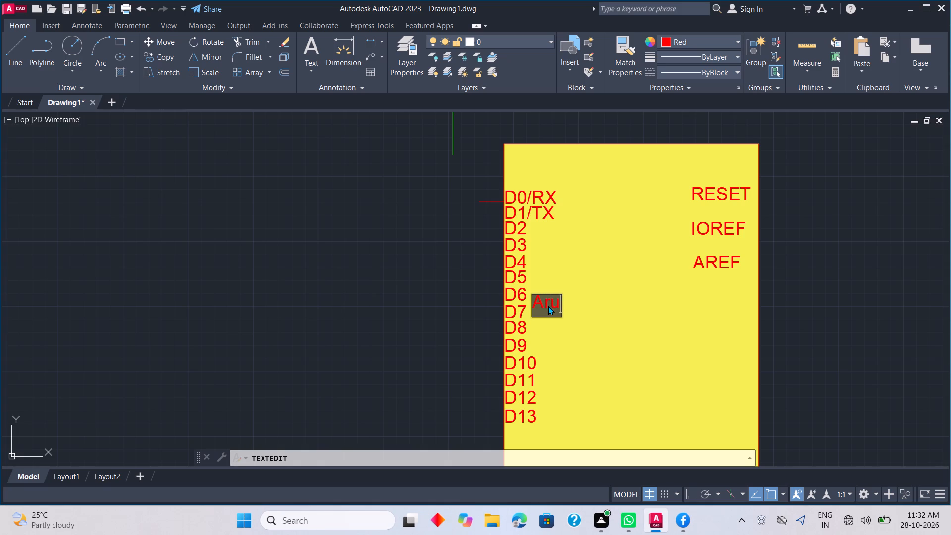
type("dio")
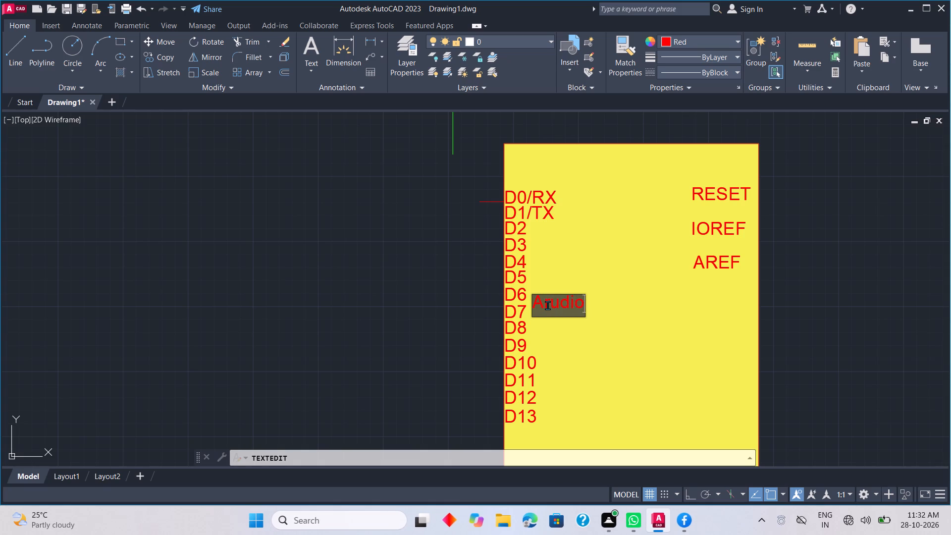
key("BackSpace")
key("n")
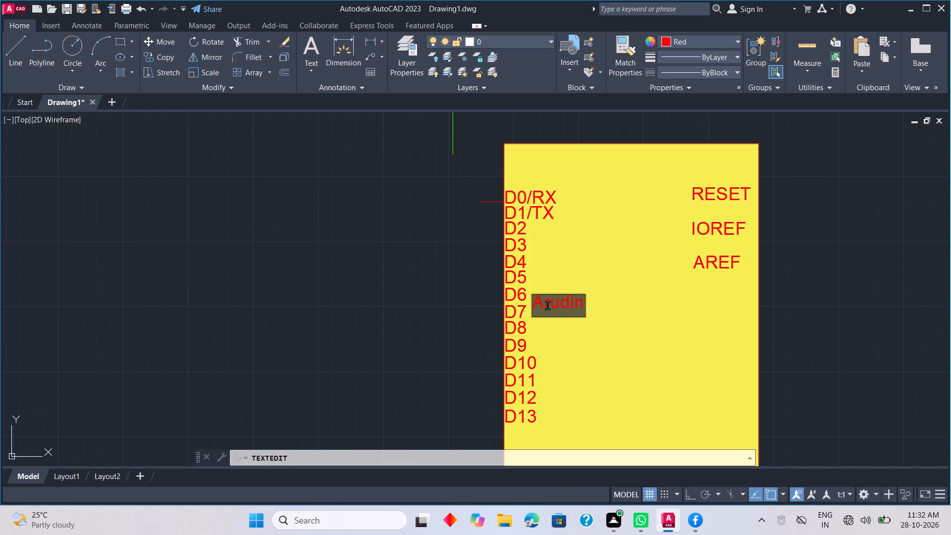
key("BackSpace")
type("no")
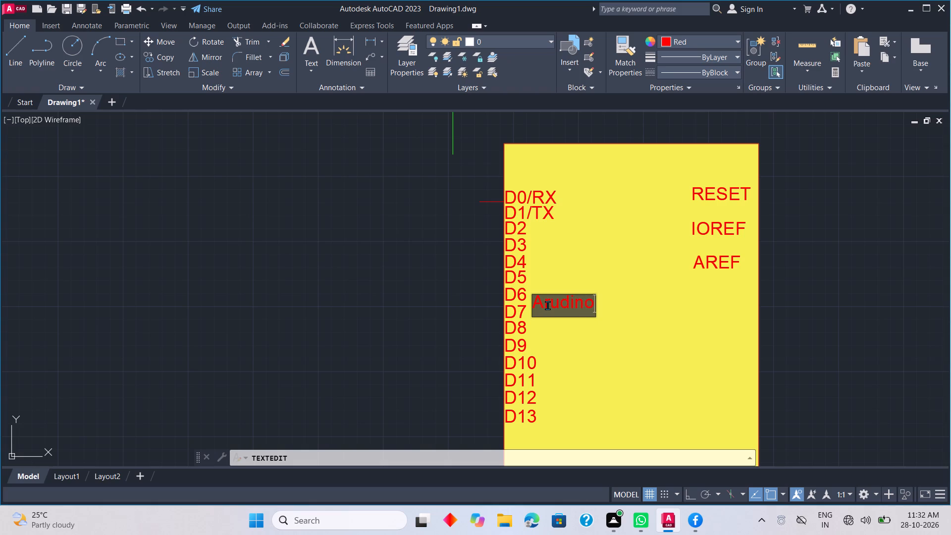
key("BackSpace")
key("BackSpace")
key("BackSpace")
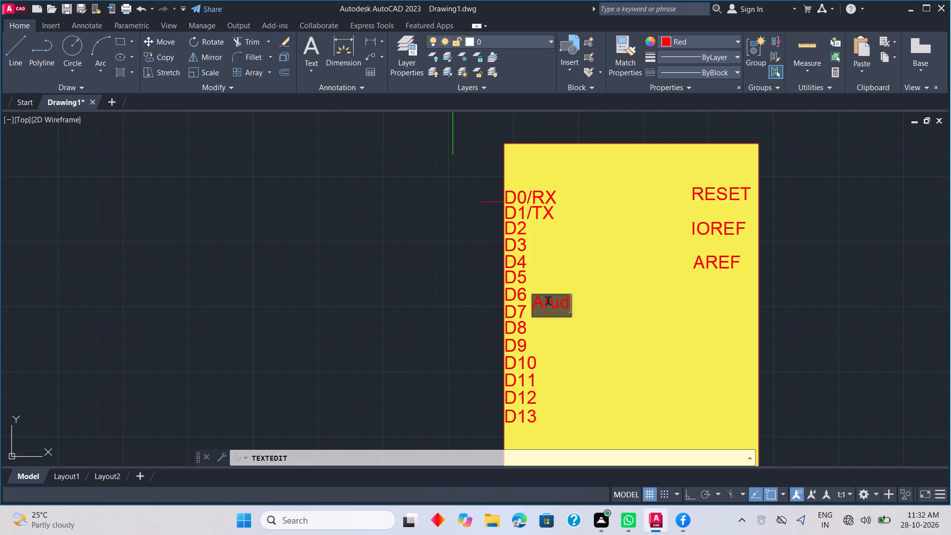
key("BackSpace")
key("BackSpace")
type("dui")
type("no")
key("minus")
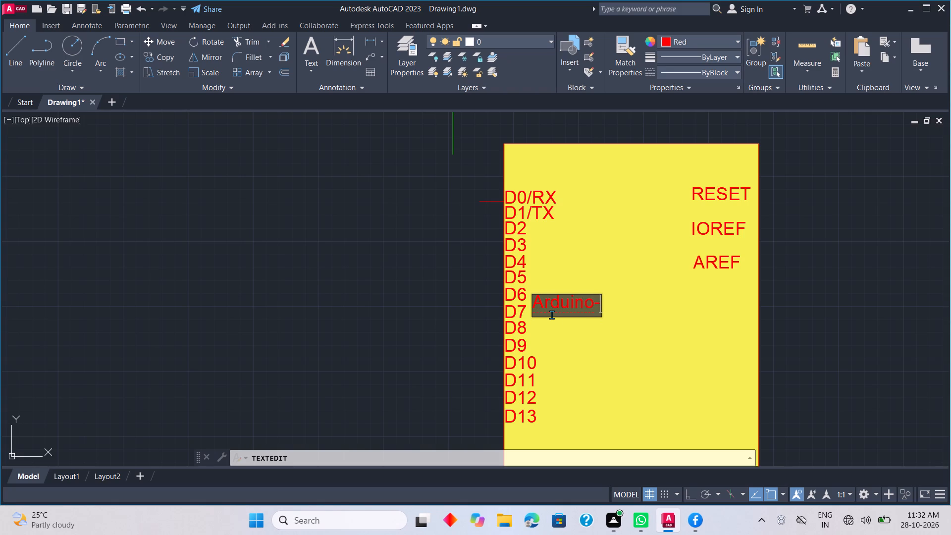
key("BackSpace")
key("shift+underscore")
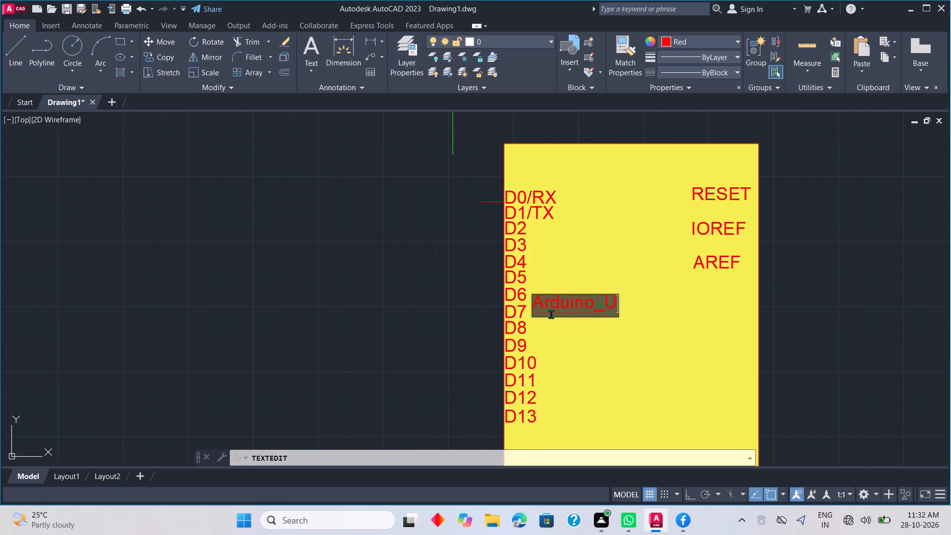
key("shift+underscore")
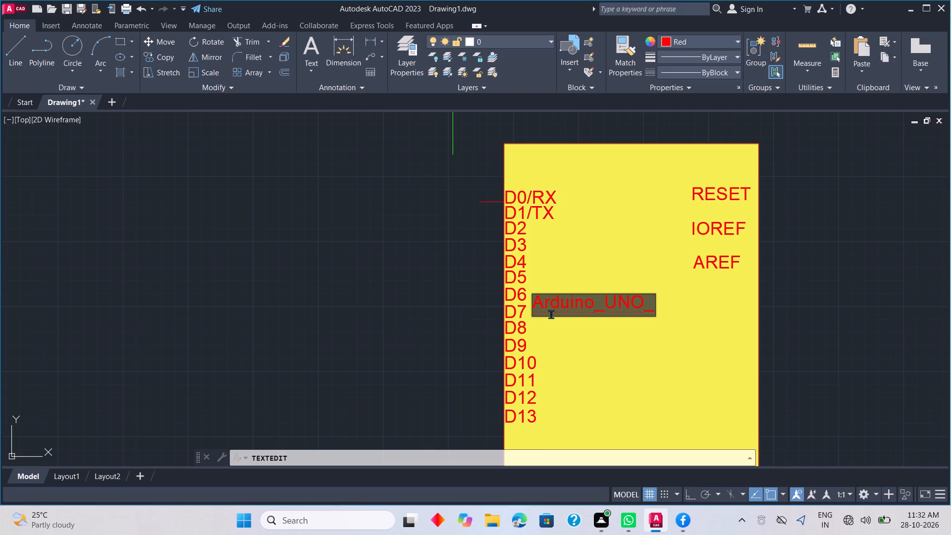
type("R3")
left_click(689, 366)
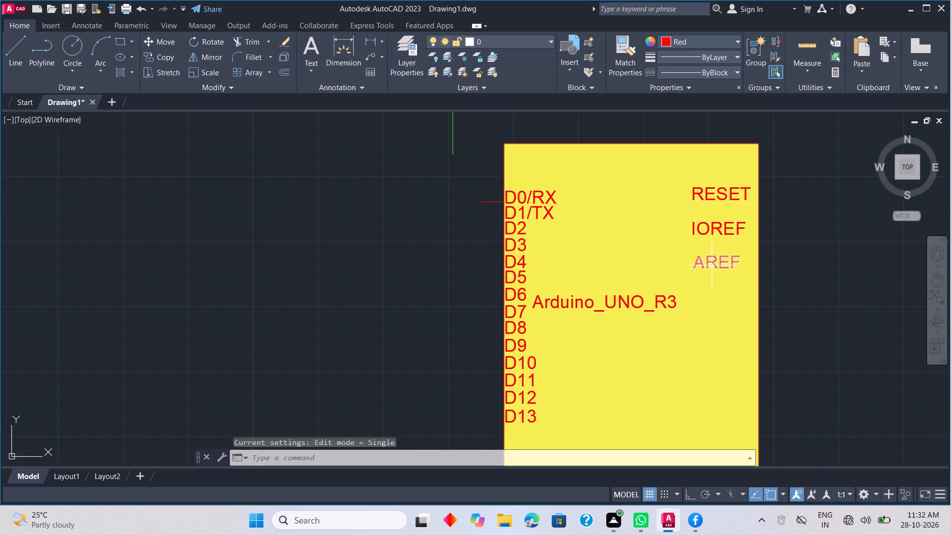
Copy the AREF label under IOREF about 1300 units diagonally down, so it overlaps the yellow block's right edge.
left_click(712, 266)
right_click(756, 311)
left_click(797, 292)
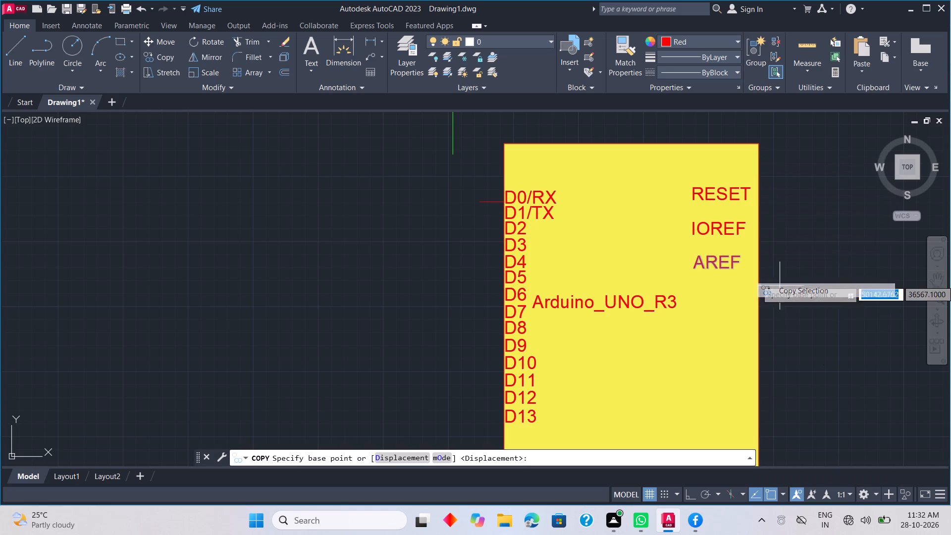
left_click(693, 268)
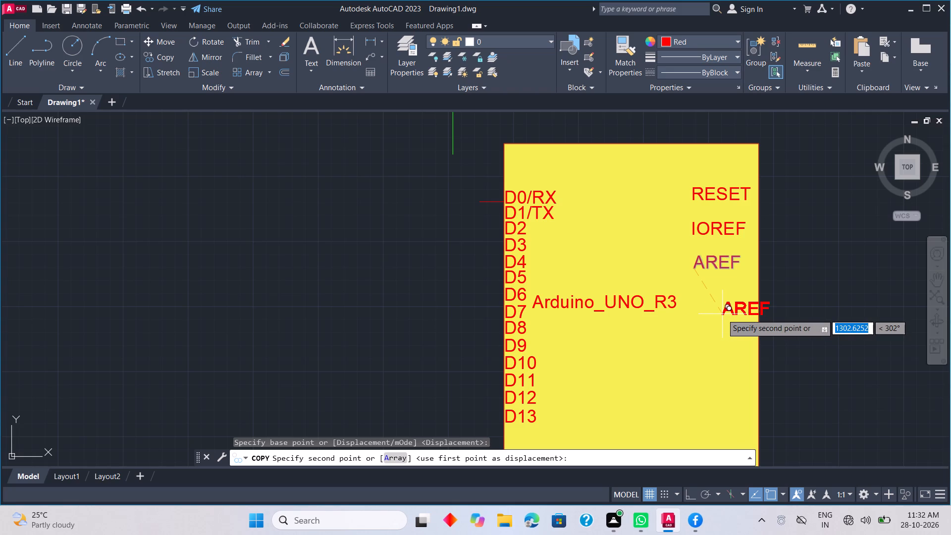
left_click(722, 314)
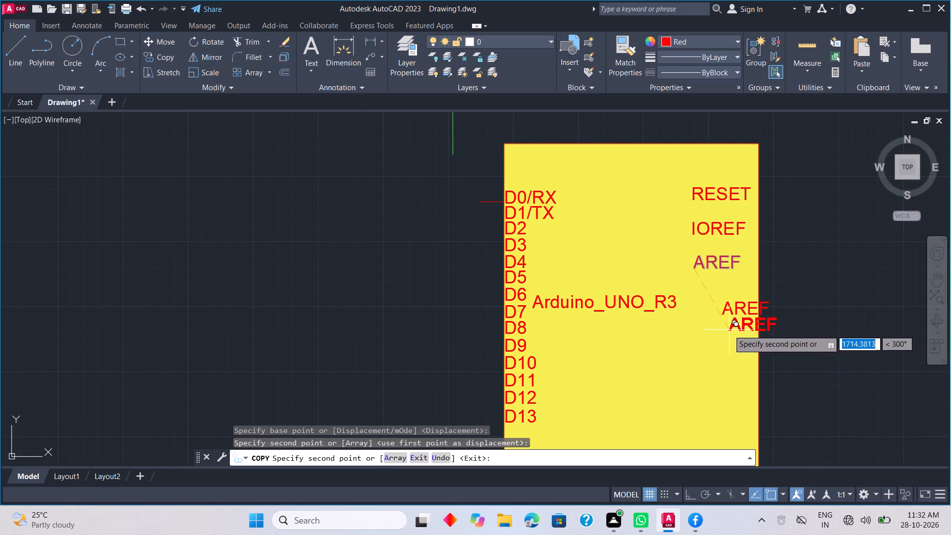
key("Escape")
key("Escape")
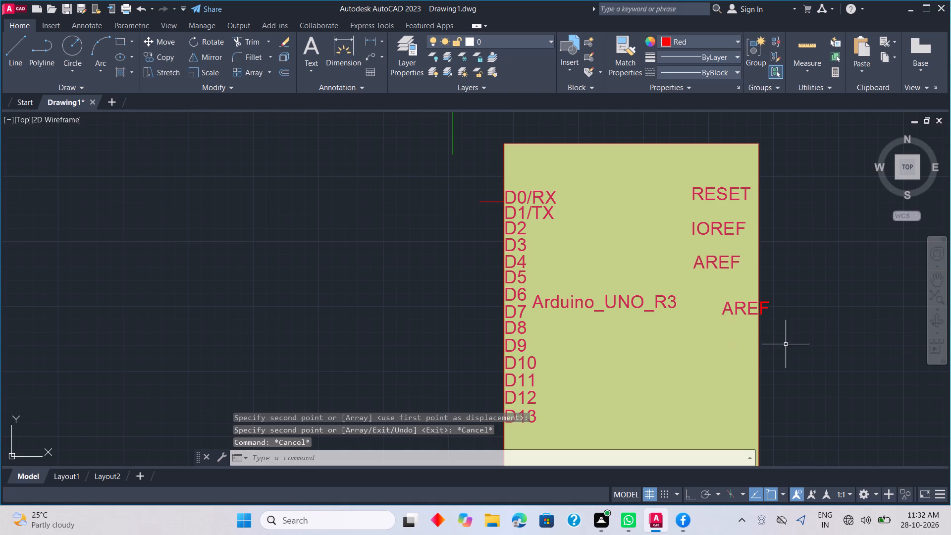
Copy the new AREF label straight down three times with Ortho on, roughly 640 units apart.
left_click(747, 310)
right_click(751, 314)
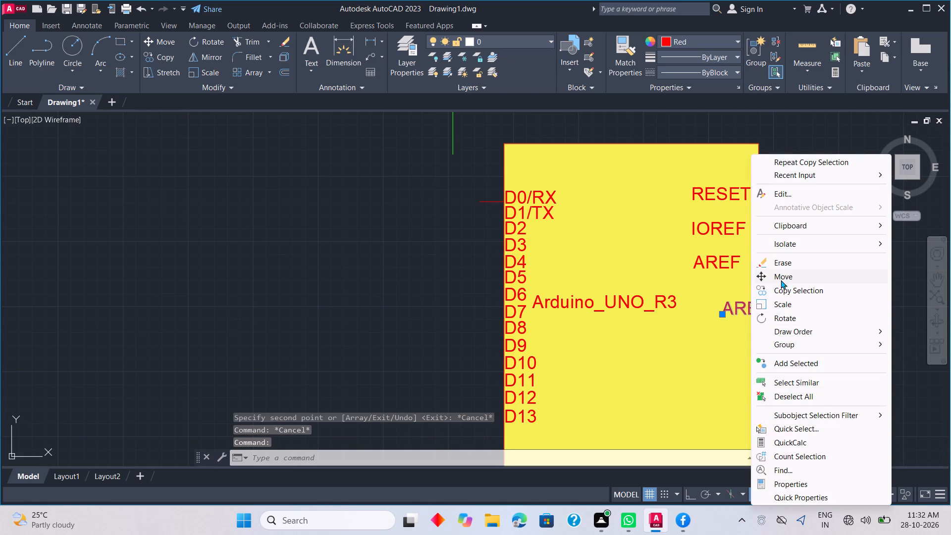
left_click(782, 287)
left_click(687, 491)
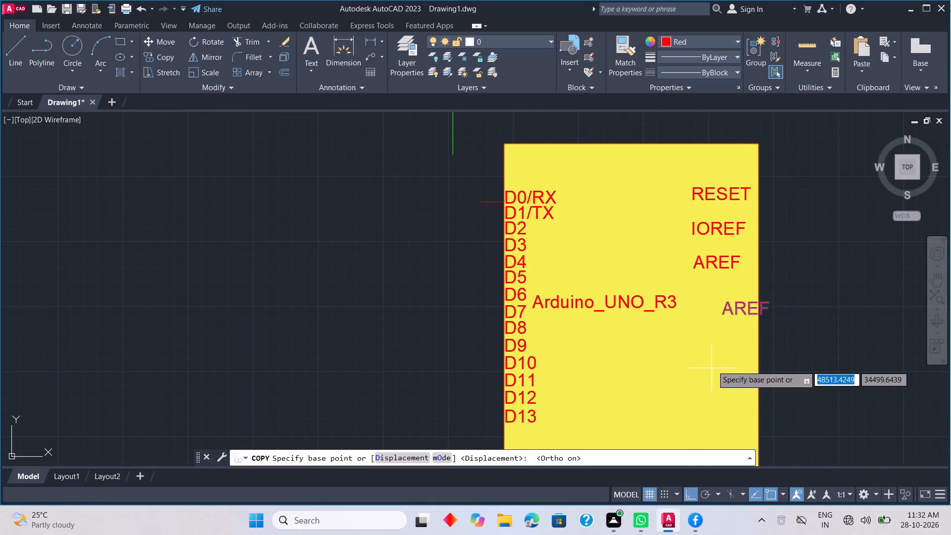
left_click(721, 314)
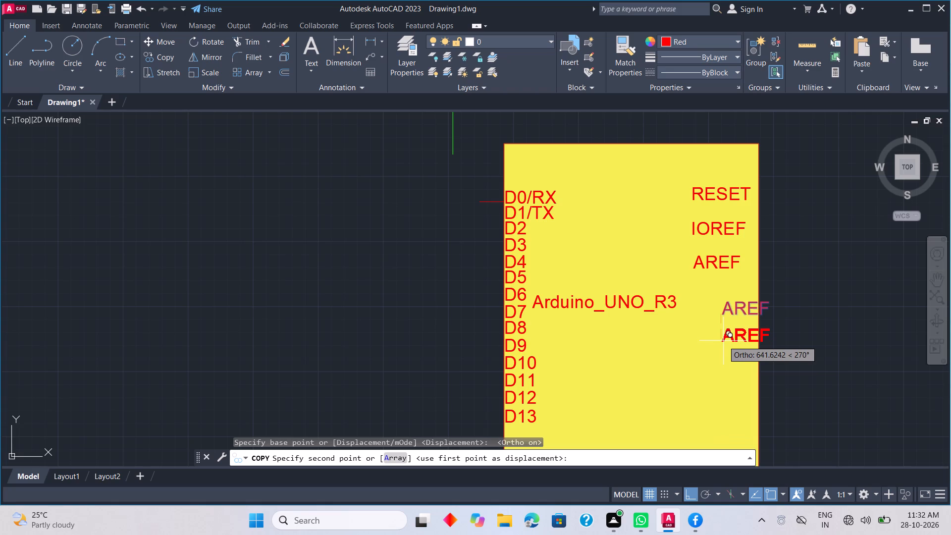
left_click(723, 340)
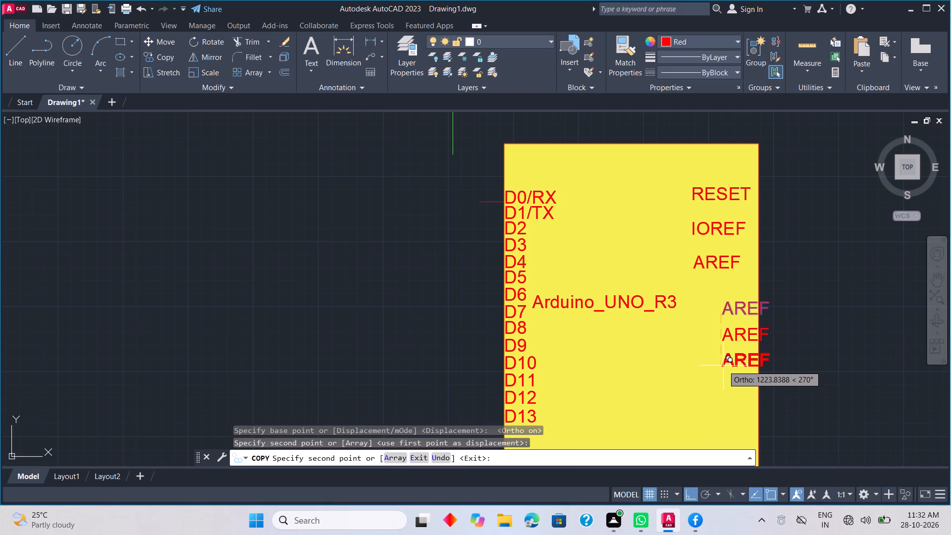
left_click(723, 366)
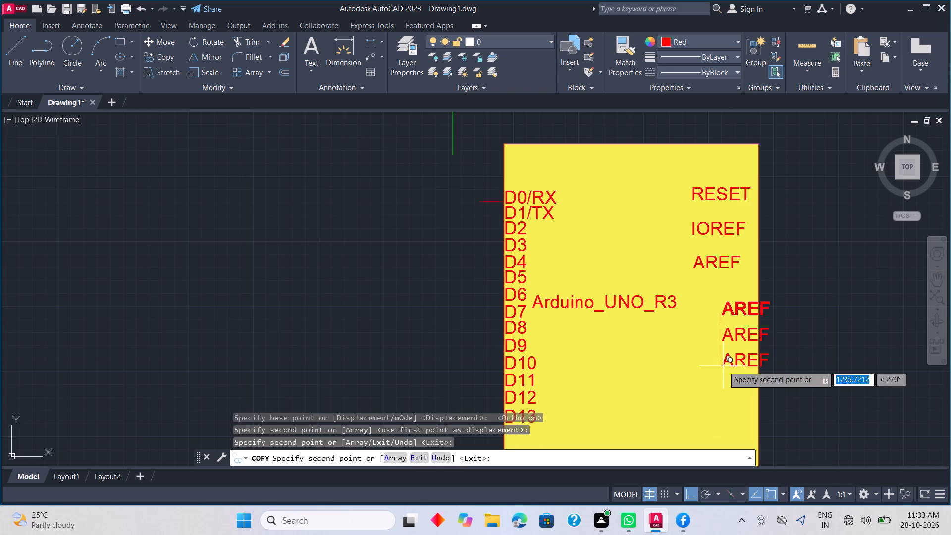
left_click(722, 393)
Place two more AREF copies below the column with Ortho off, shifted inward from the yellow block's right edge.
middle_click_drag(721, 397, 721, 390)
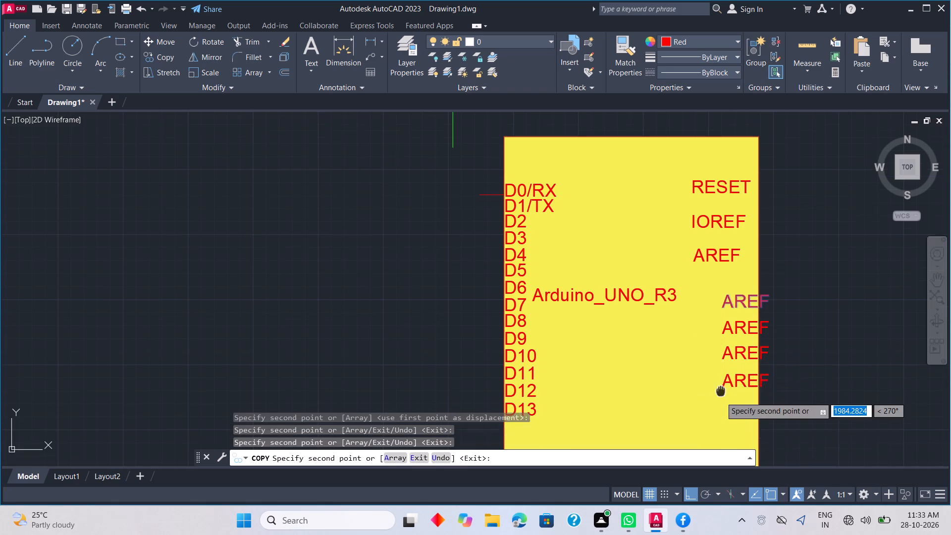
middle_click_drag(721, 390, 721, 260)
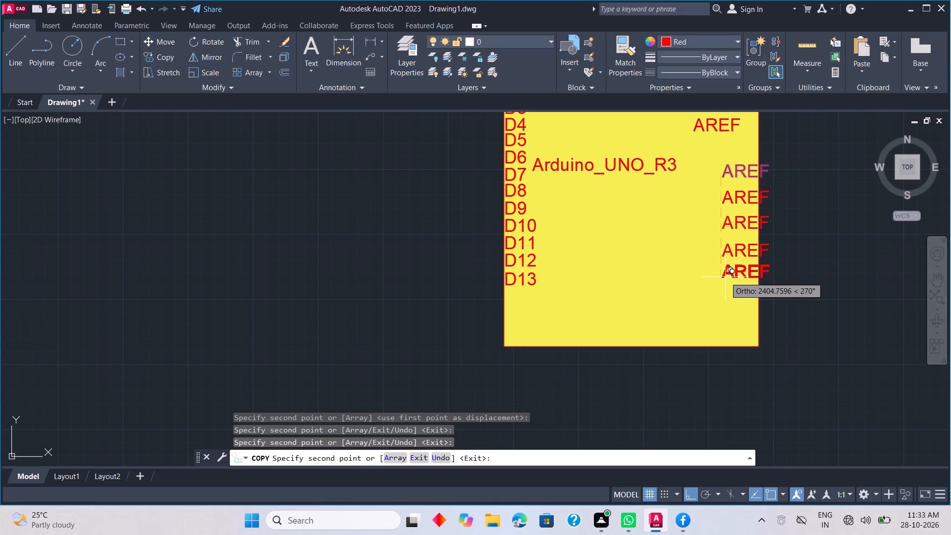
left_click(692, 493)
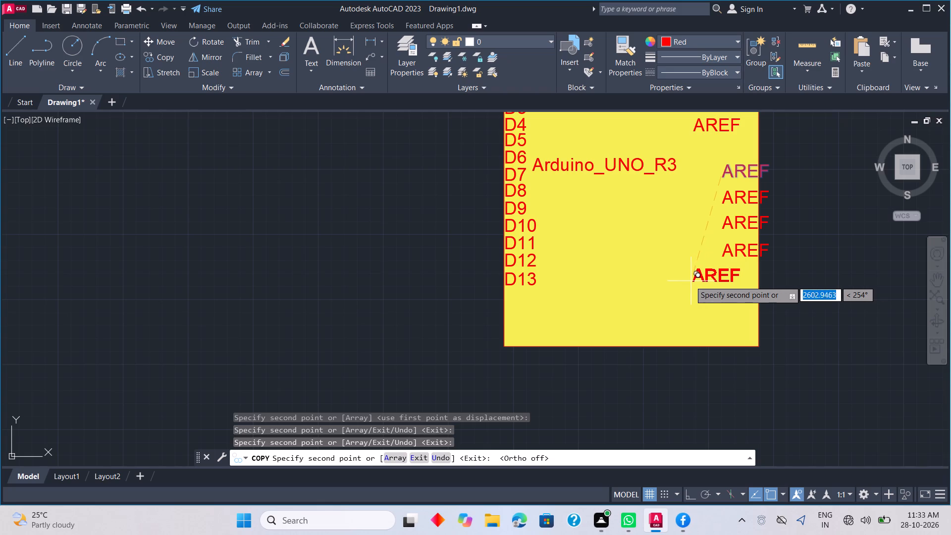
left_click(690, 281)
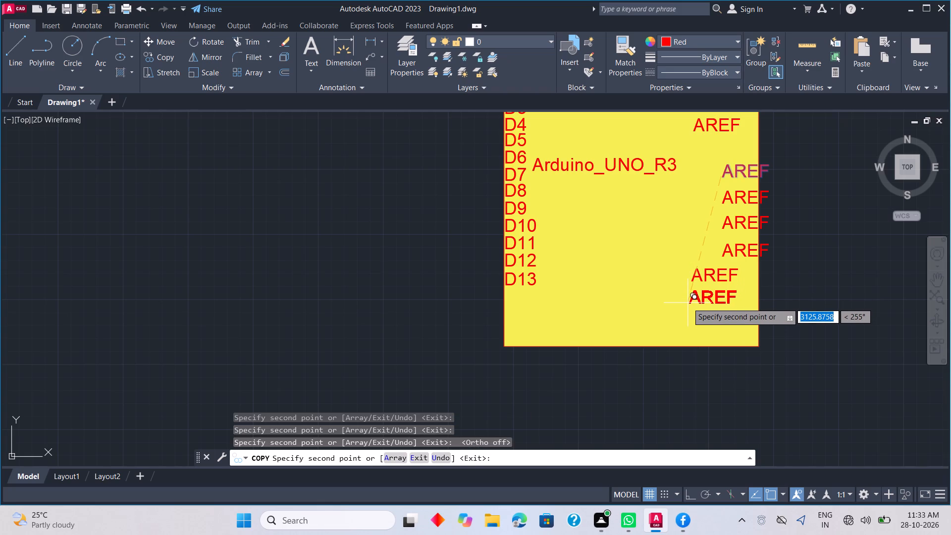
left_click(687, 303)
key("Escape")
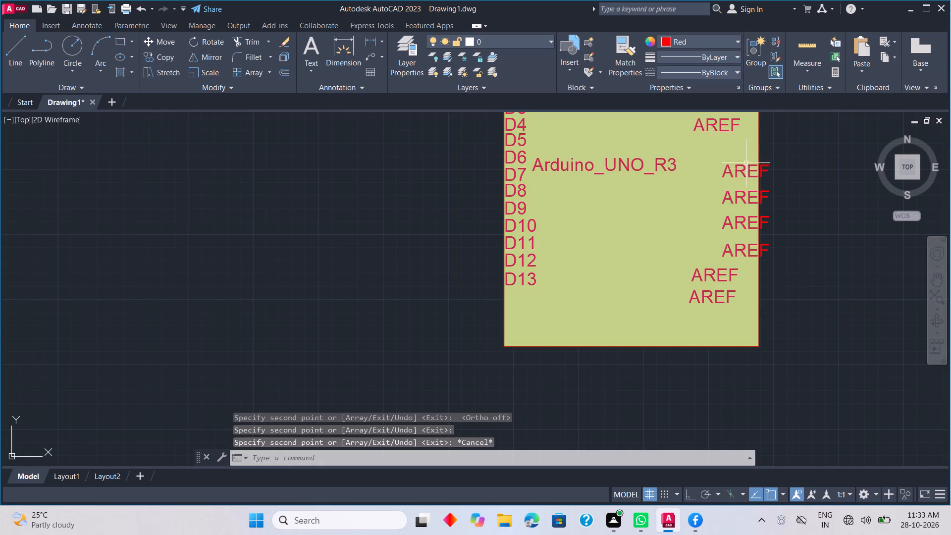
Change the text of the topmost AREF label overlapping the yellow block's right edge to A0.
double_click(746, 169)
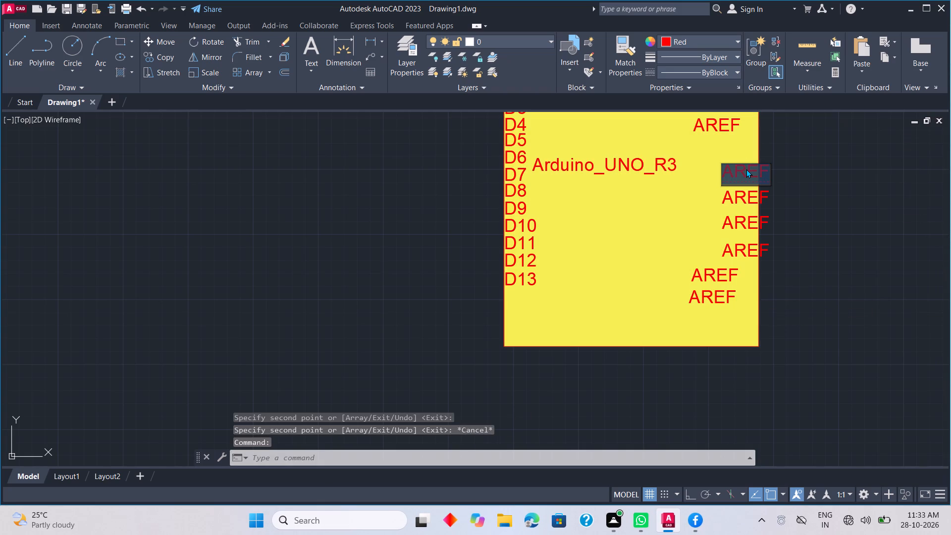
type("AAA0")
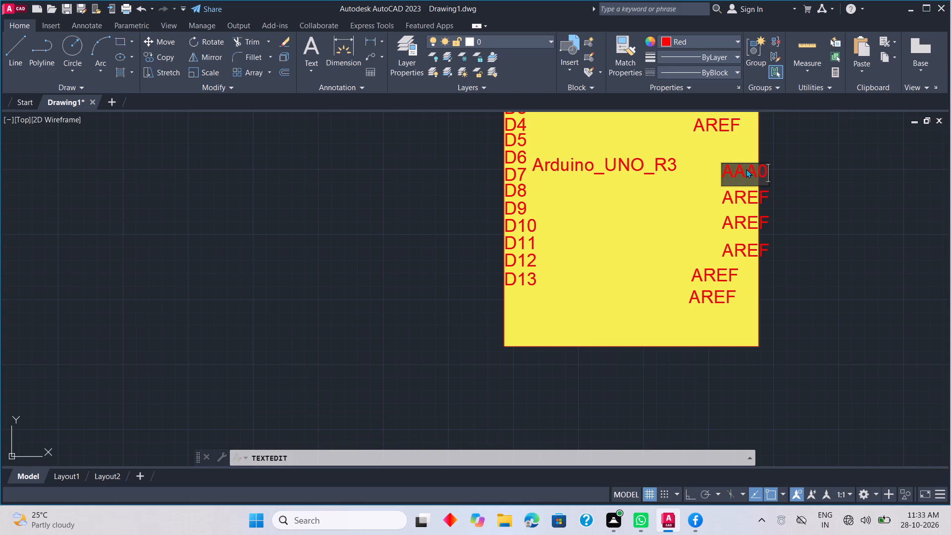
key("BackSpace")
key("BackSpace")
key("BackSpace")
key("0")
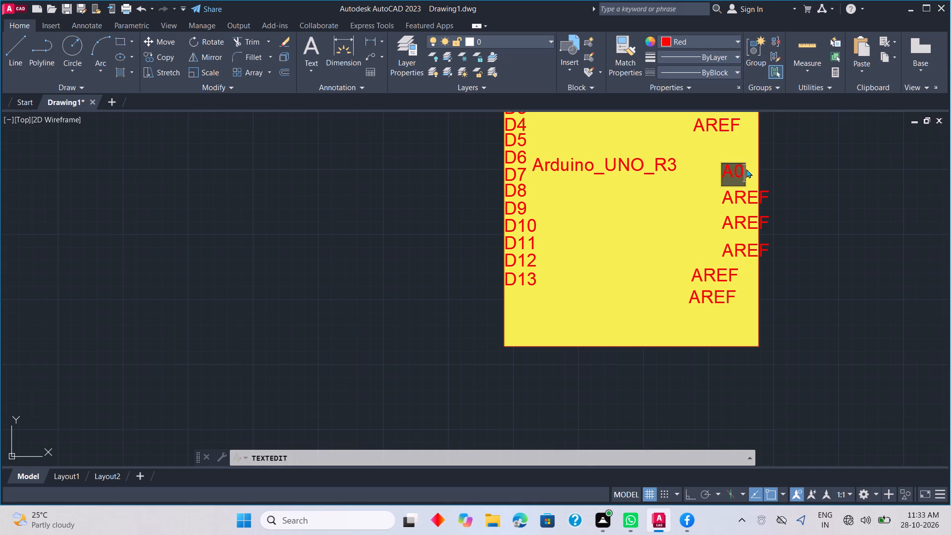
key("Return")
Relabel the three AREF texts directly below A0 as A1, A2 and A3, from top to bottom.
double_click(755, 193)
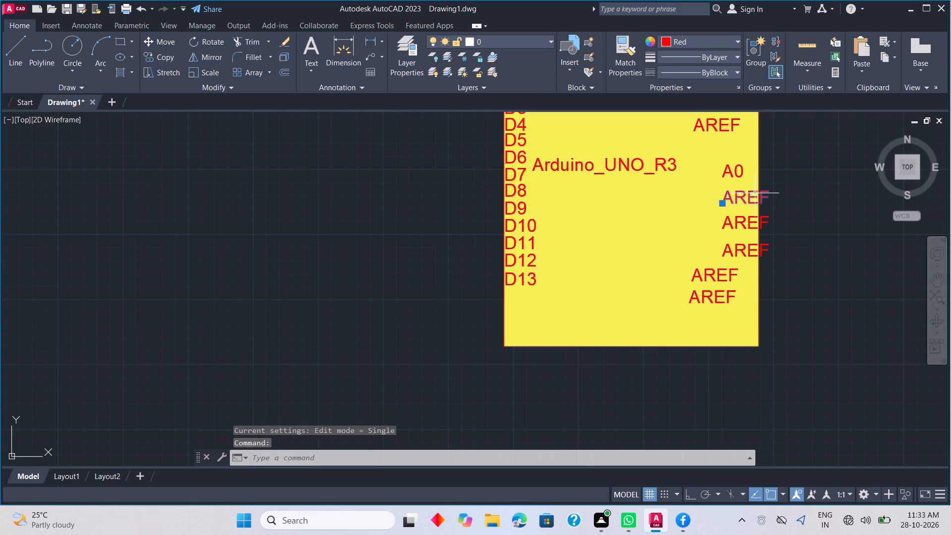
type("A1")
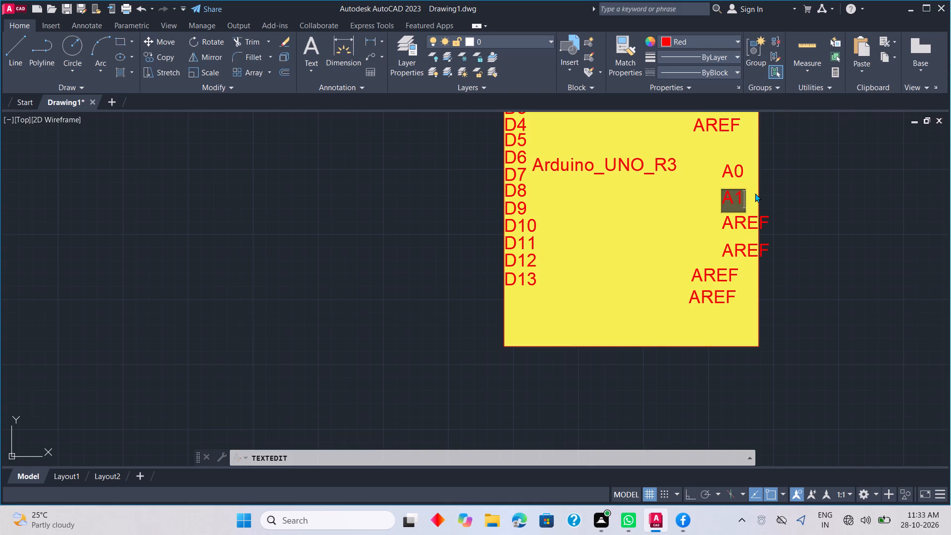
left_click(794, 308)
double_click(749, 228)
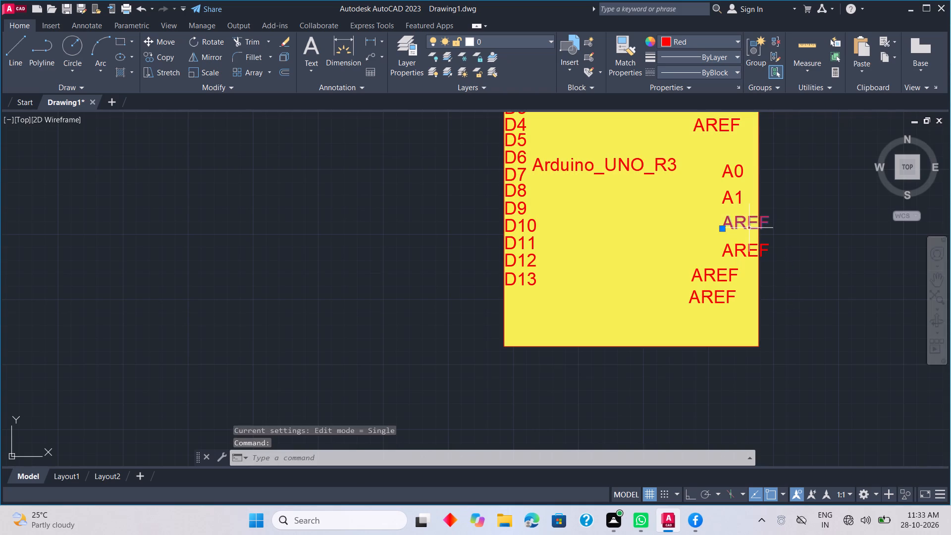
type("A2")
left_click(764, 242)
double_click(750, 245)
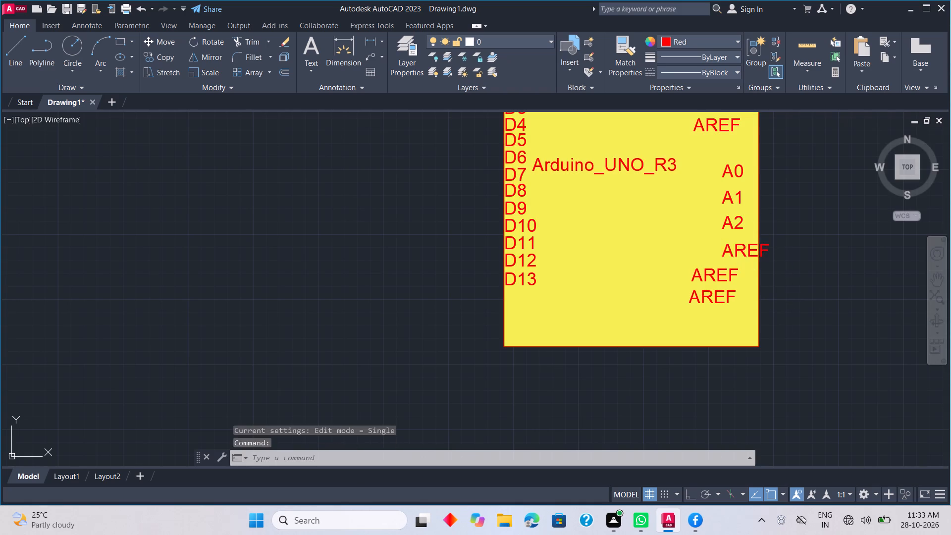
type("A3")
left_click(770, 259)
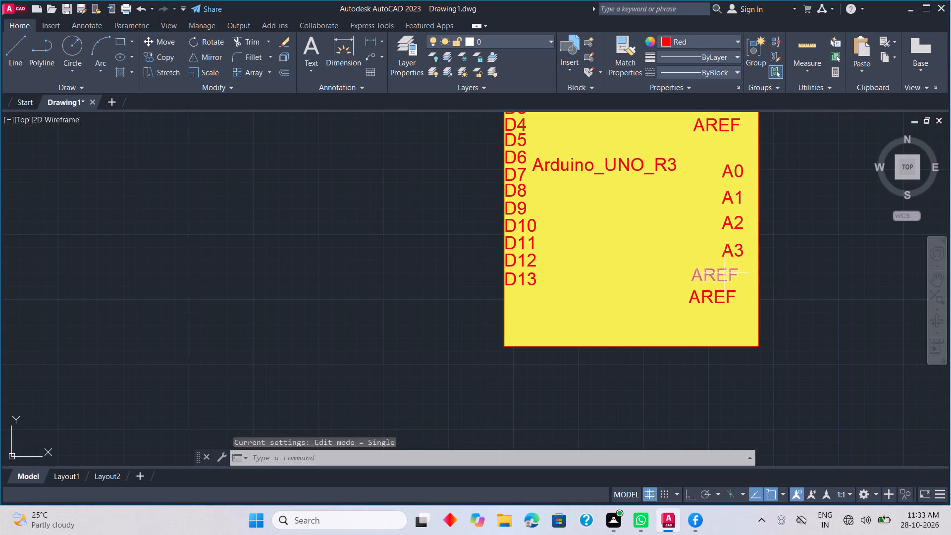
Relabel the two lowest AREF texts below A3 as A4/SDA and A5/SCL, from top to bottom.
double_click(723, 274)
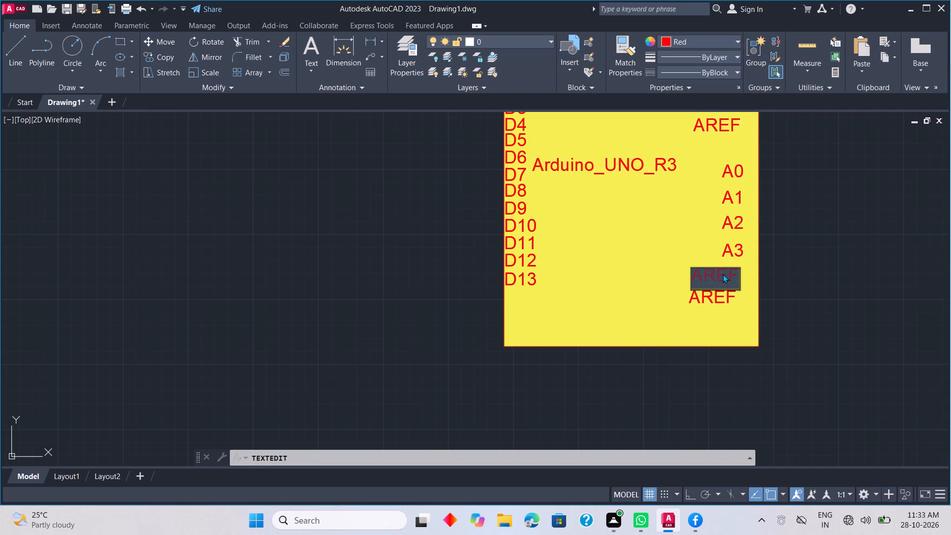
type("A4")
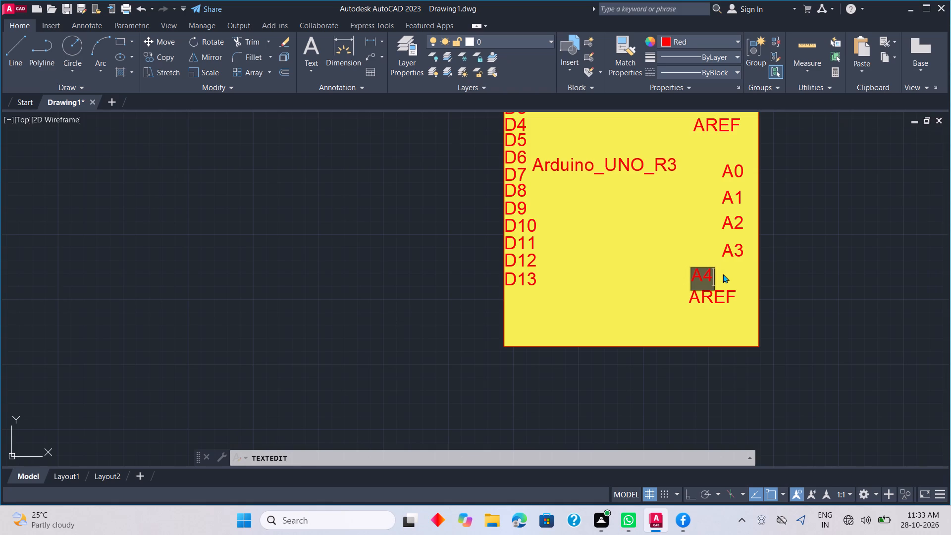
type("/SDA")
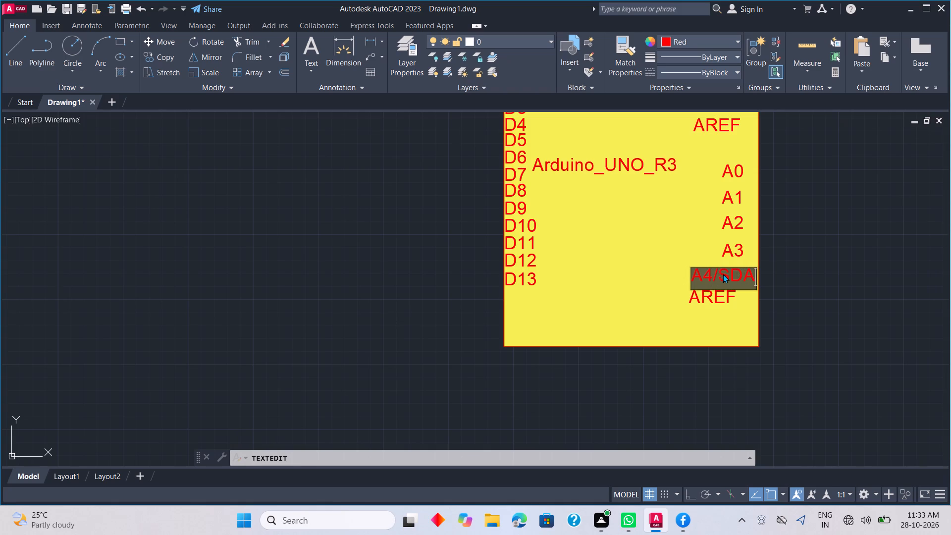
left_click(738, 320)
double_click(734, 301)
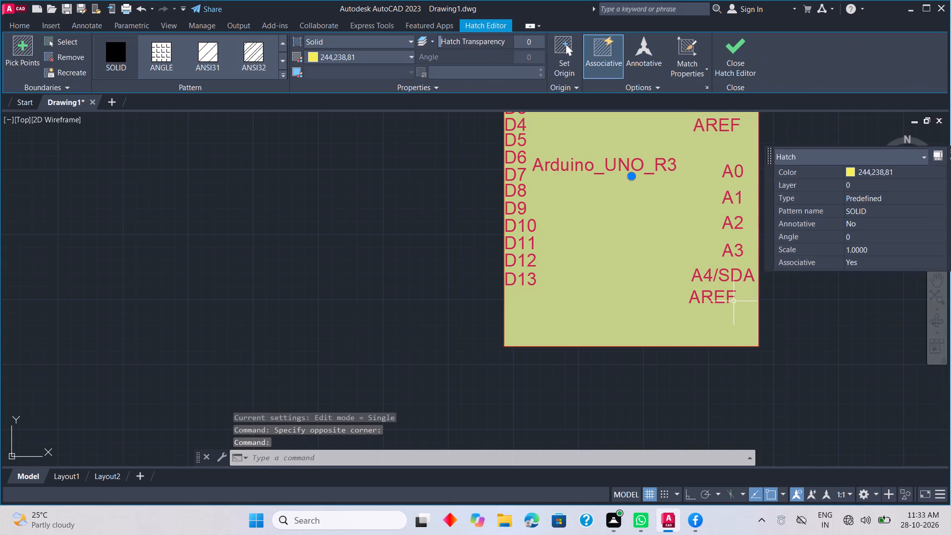
key("Escape")
double_click(722, 299)
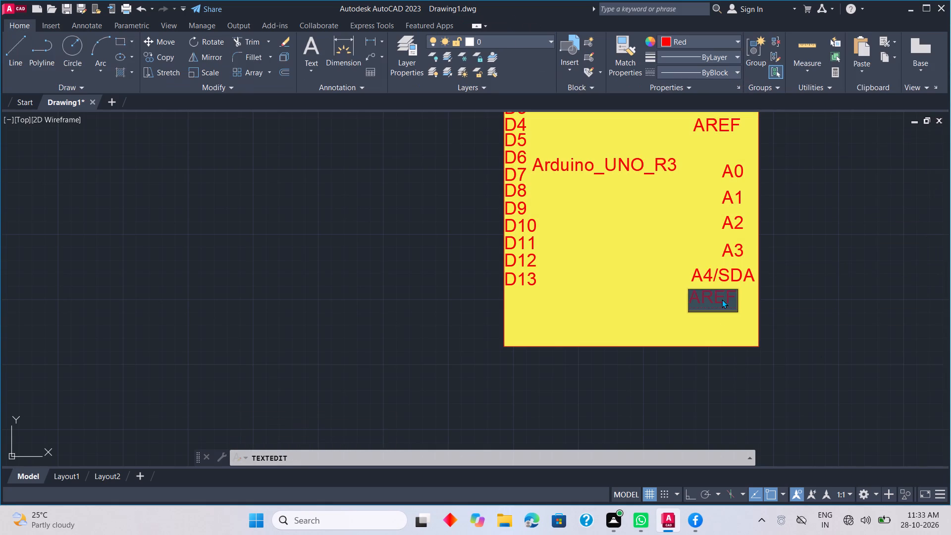
type("A5")
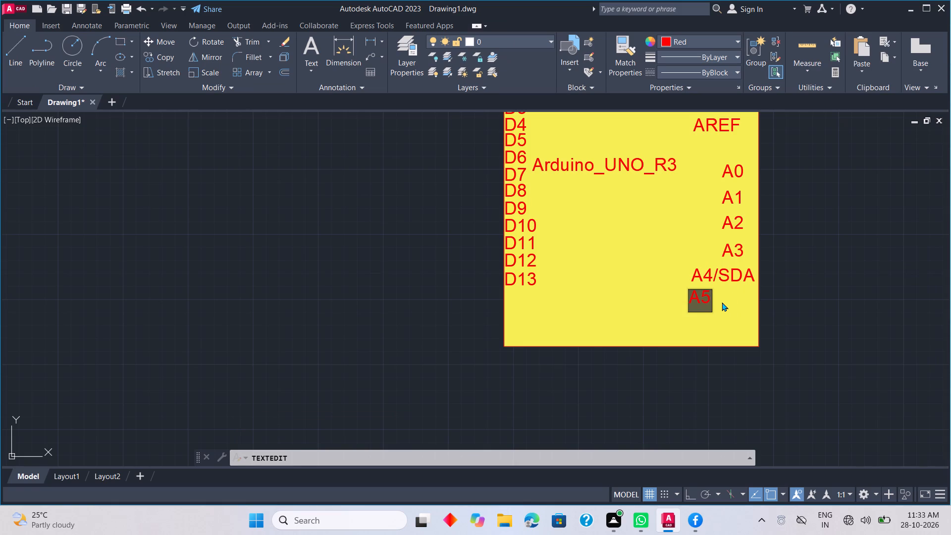
key("slash")
type("SCK")
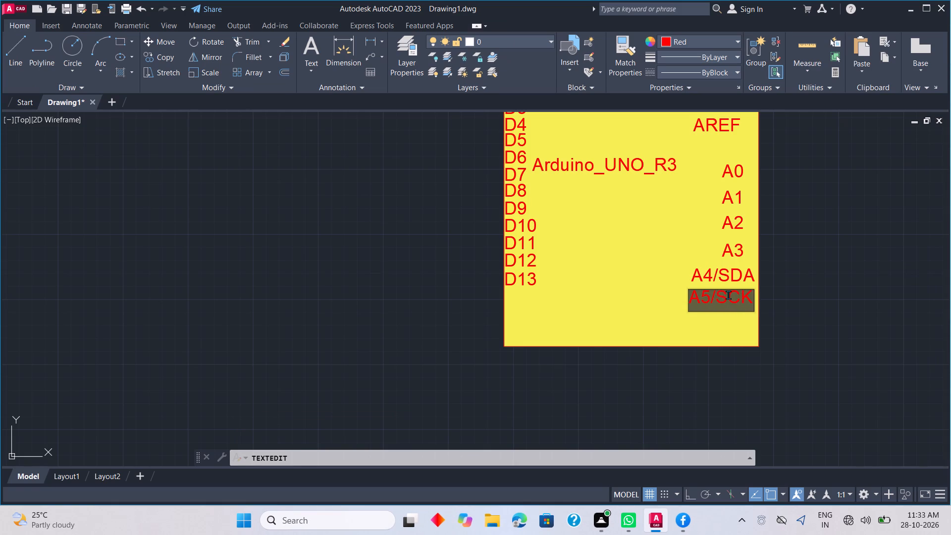
key("BackSpace")
key("l")
left_click(775, 325)
Shift the AREF, IOREF and RESET labels sideways so each ends close to the yellow block's right edge.
scroll(773, 307, "down", 2)
middle_click_drag(754, 242, 749, 318)
scroll(749, 310, "up", 2)
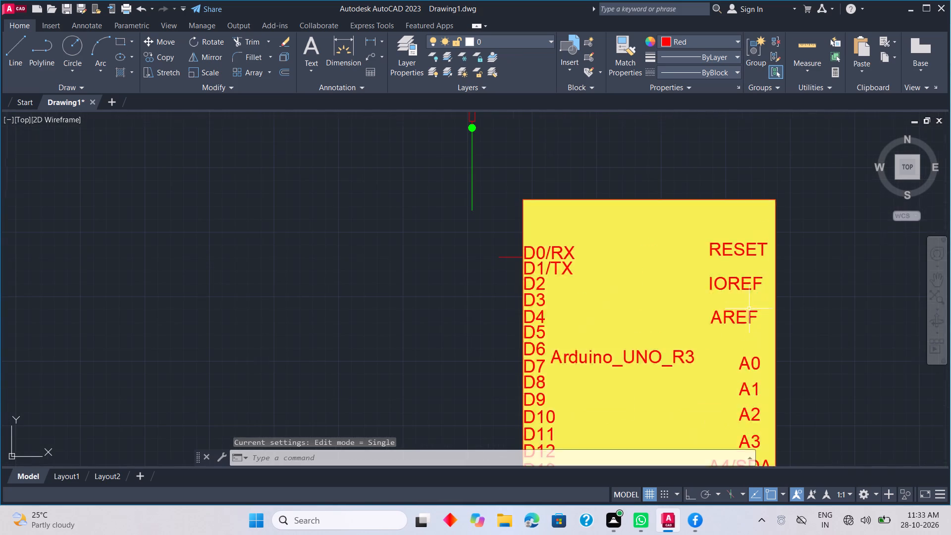
left_click(748, 316)
left_click(710, 324)
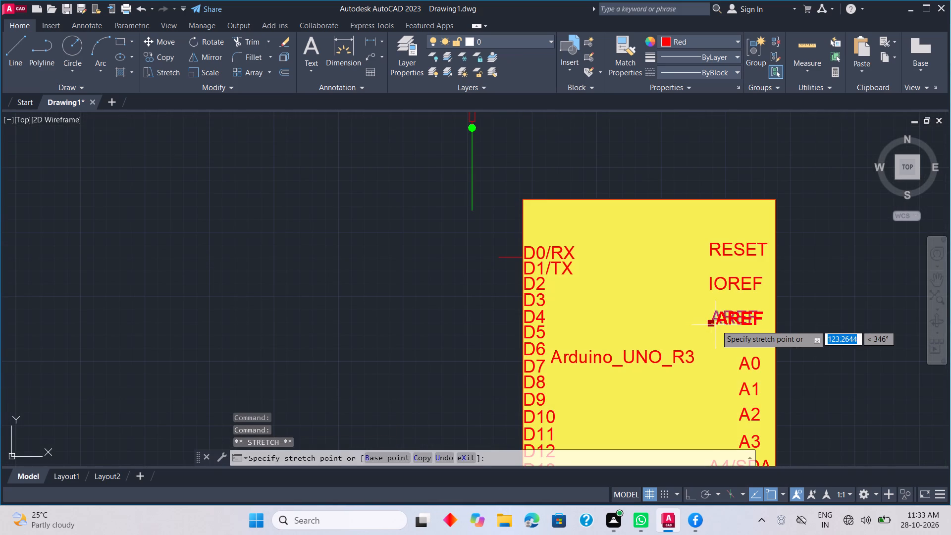
left_click(725, 324)
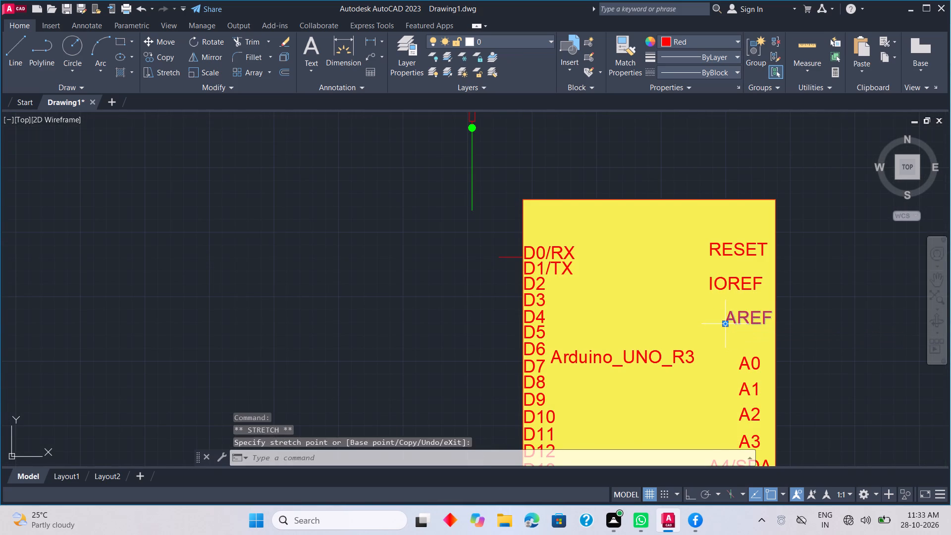
key("Escape")
left_click(725, 287)
left_click(711, 289)
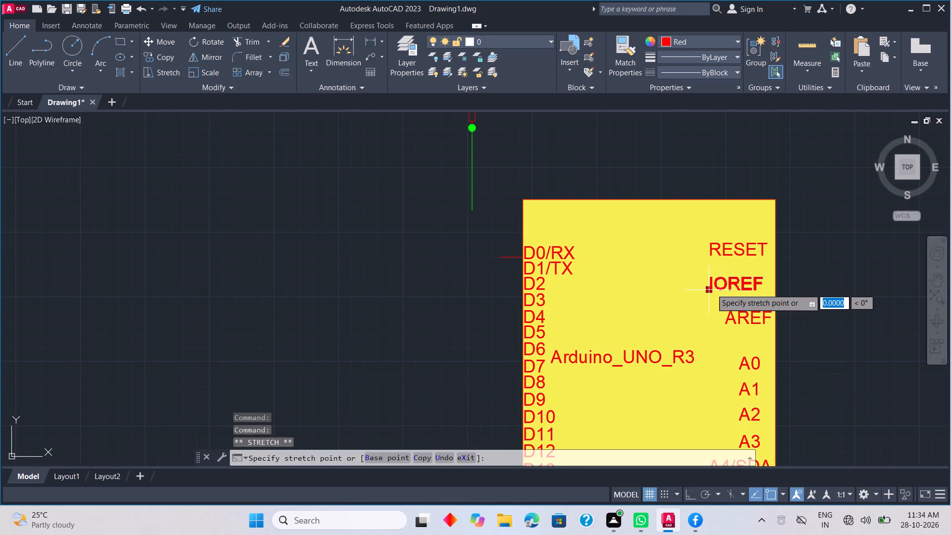
left_click(720, 290)
key("Escape")
left_click(728, 253)
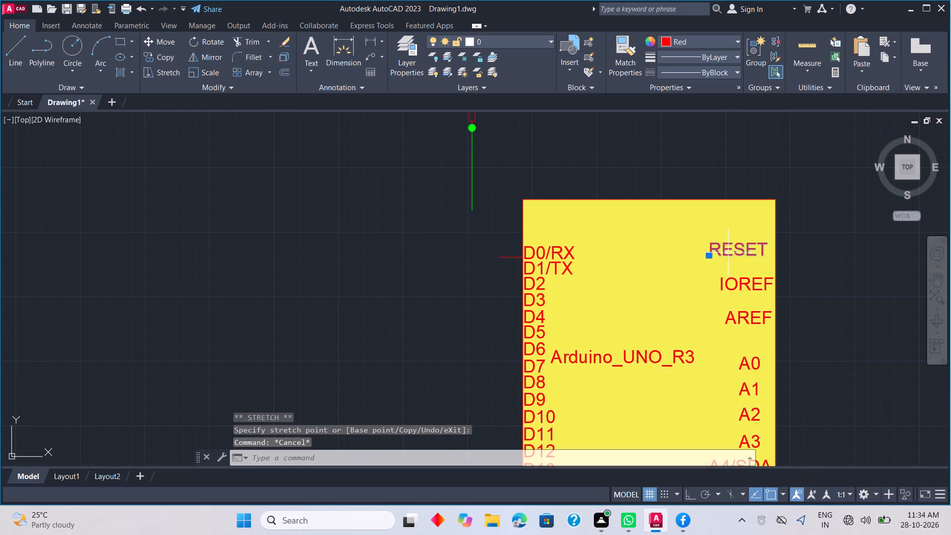
left_click(707, 254)
left_click(715, 254)
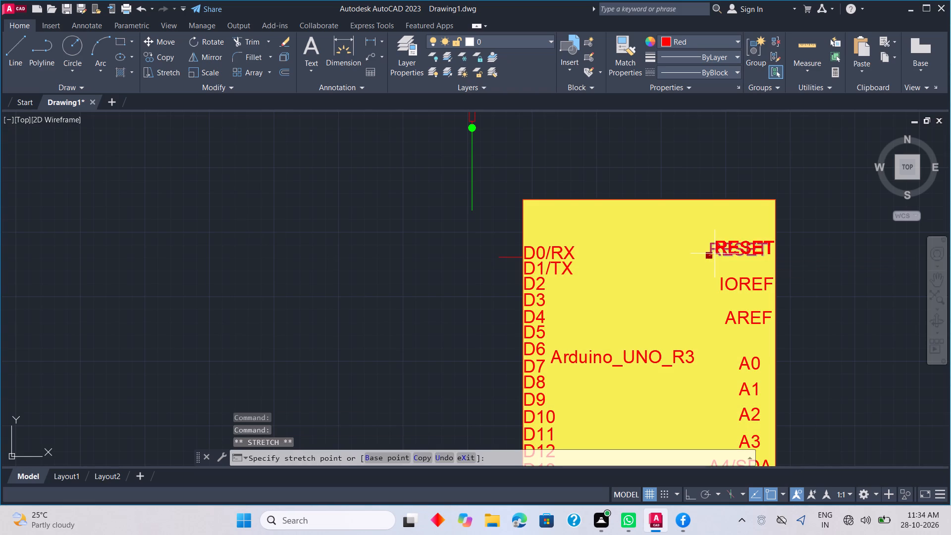
key("Escape")
Copy the D13 label twice, placing the copies side by side below the Arduino_UNO_R3 title inside the yellow block.
scroll(792, 301, "down", 2)
middle_click_drag(791, 329, 786, 281)
scroll(767, 316, "up", 1)
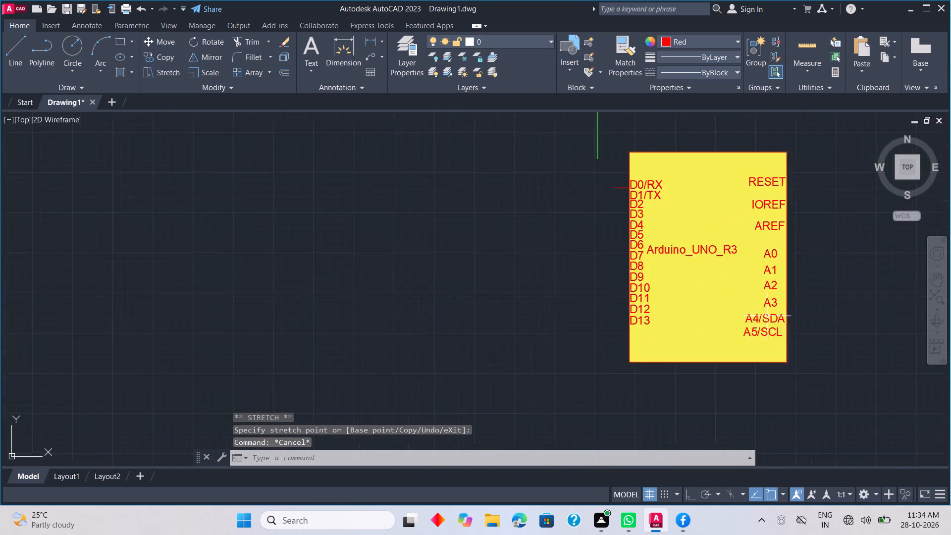
scroll(767, 316, "up", 1)
middle_click_drag(776, 354, 775, 338)
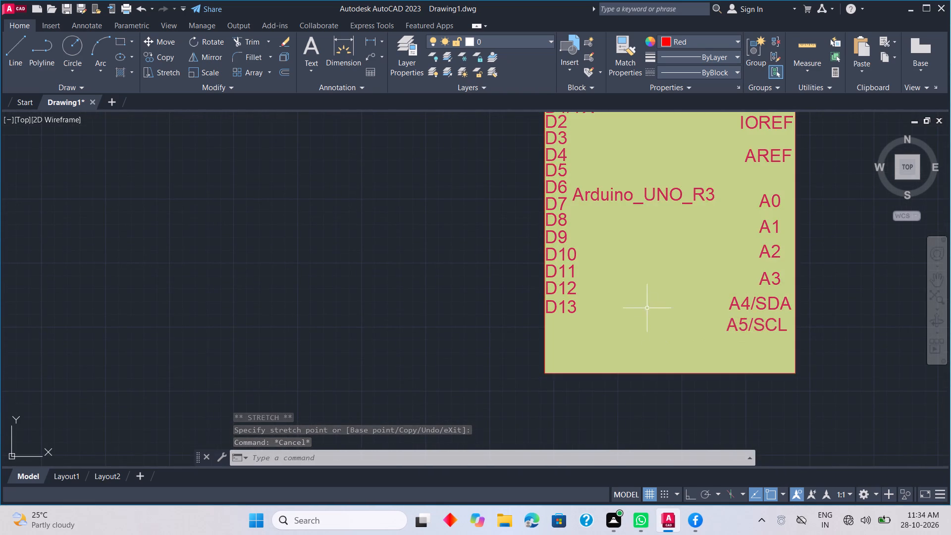
scroll(647, 306, "down", 2)
middle_click_drag(650, 308, 672, 315)
scroll(636, 313, "up", 2)
left_click(639, 318)
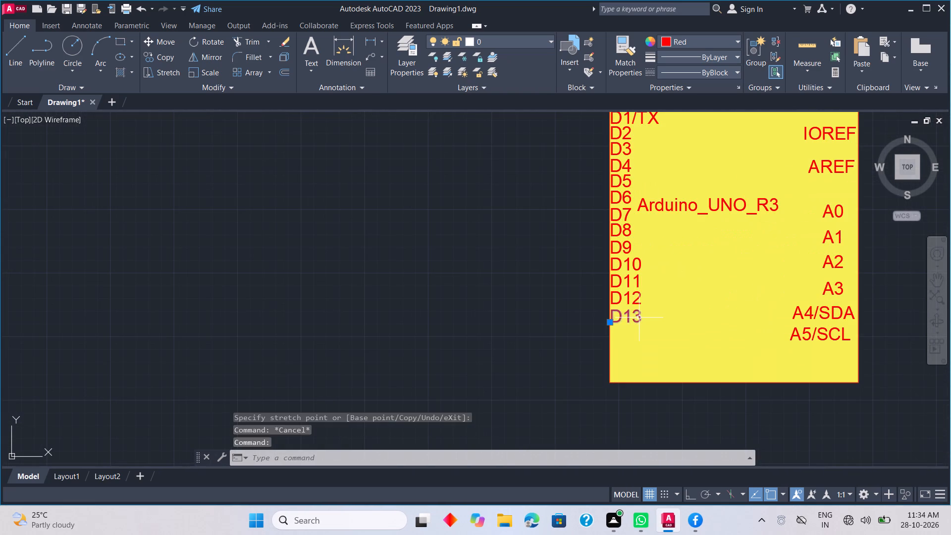
right_click(681, 330)
left_click(725, 294)
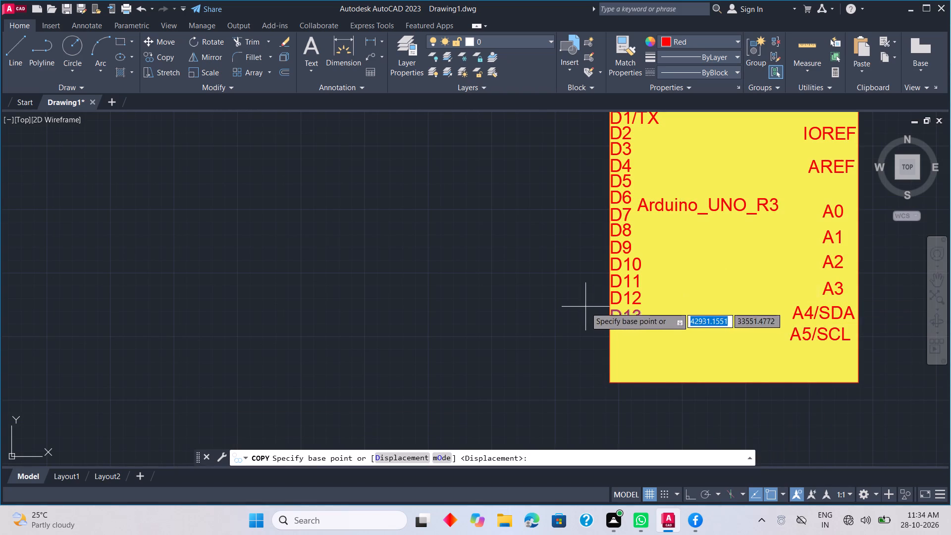
left_click(614, 320)
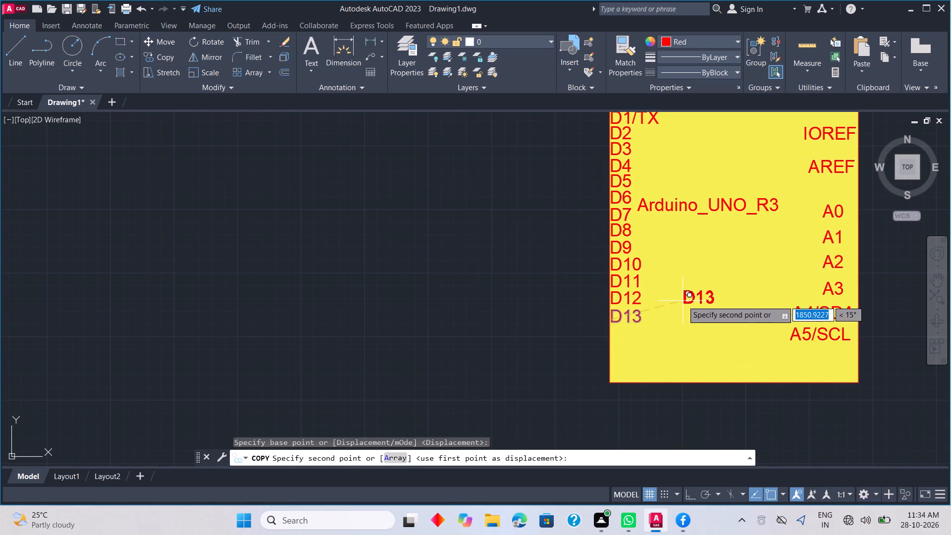
left_click(687, 279)
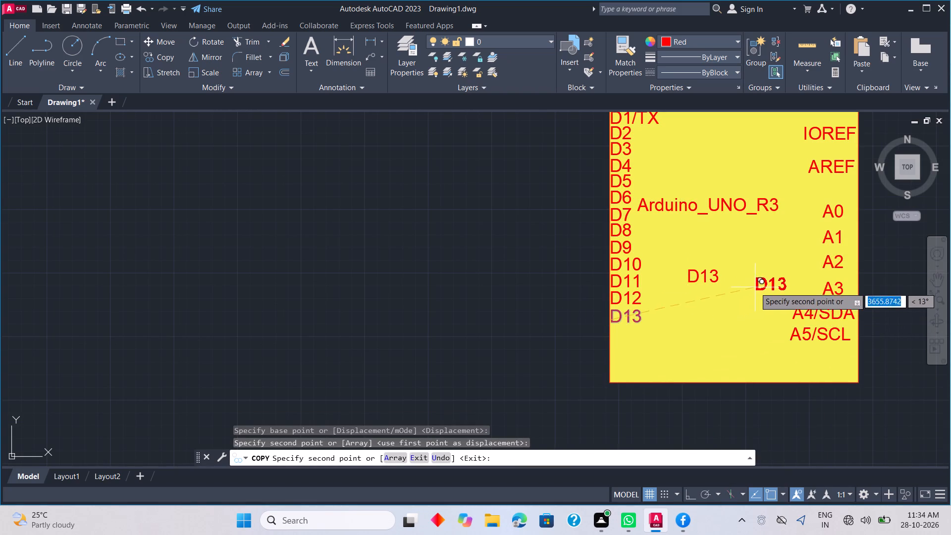
left_click(745, 276)
key("Escape")
Relabel the two D13 copies below the Arduino_UNO_R3 title as GND and 5V, from left to right.
double_click(707, 277)
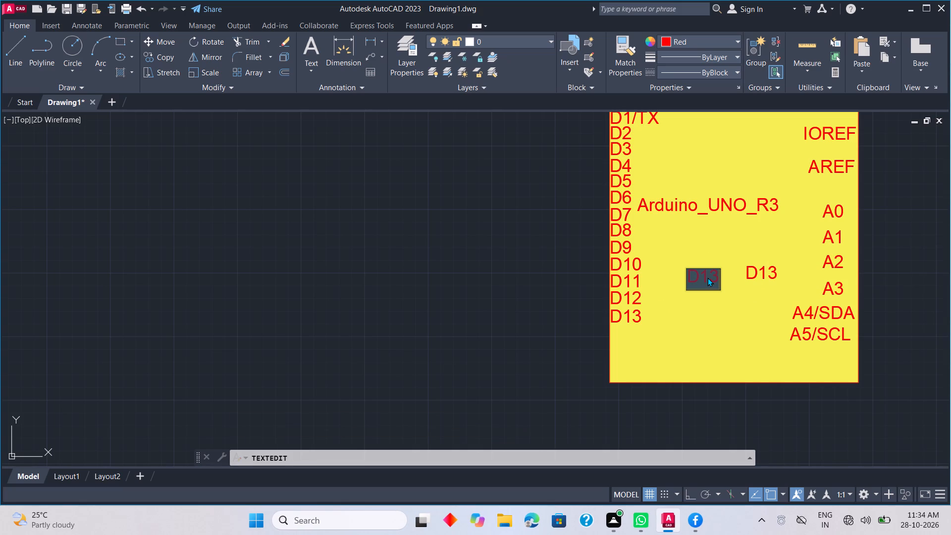
type("GN")
key("d")
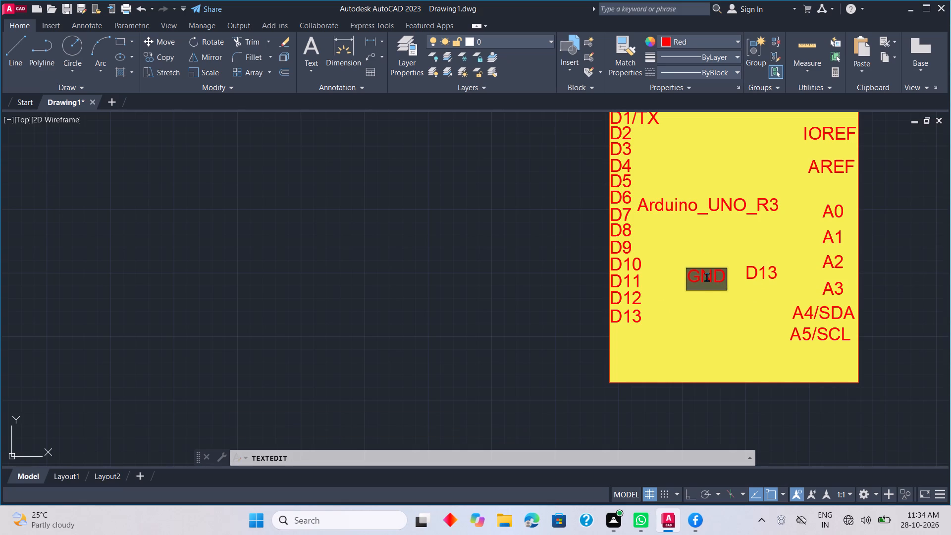
left_click(688, 321)
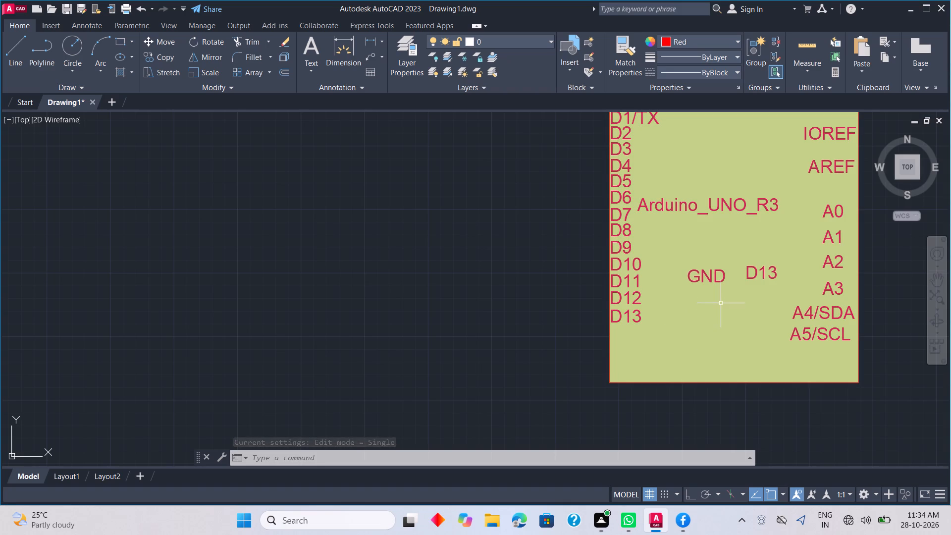
left_click(754, 269)
left_click(754, 273)
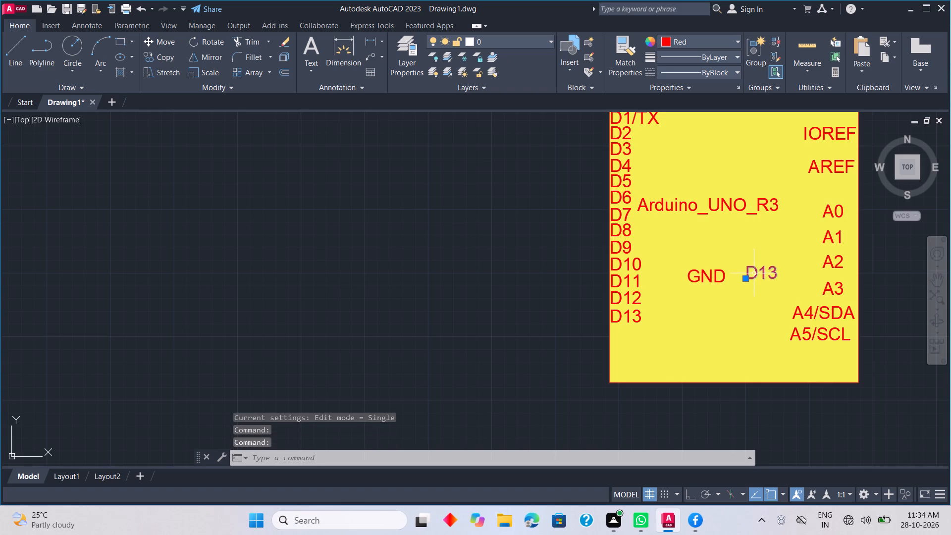
double_click(754, 273)
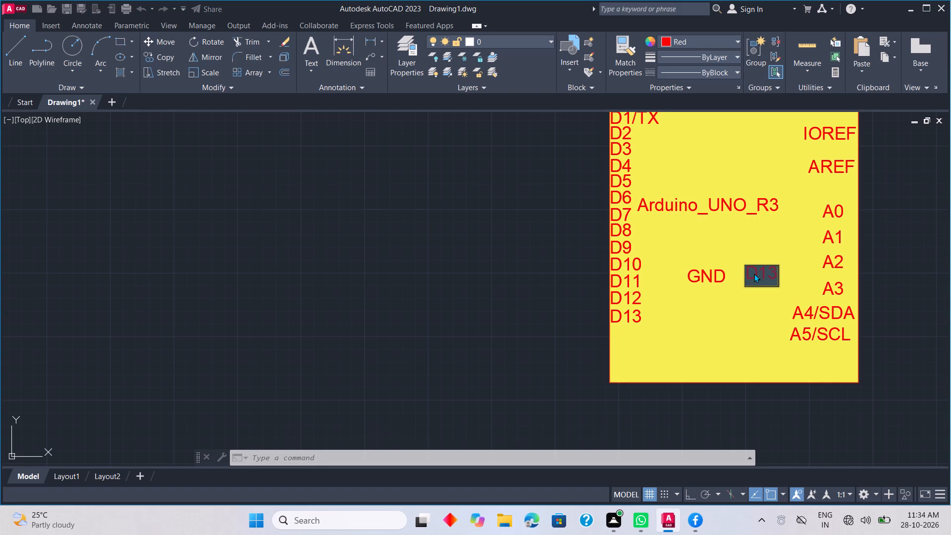
key("4")
key("BackSpace")
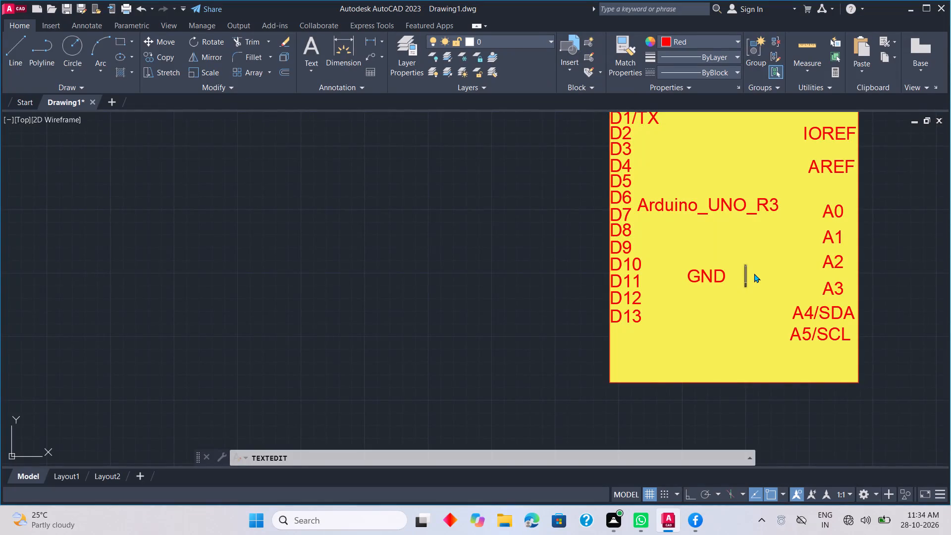
type("5V")
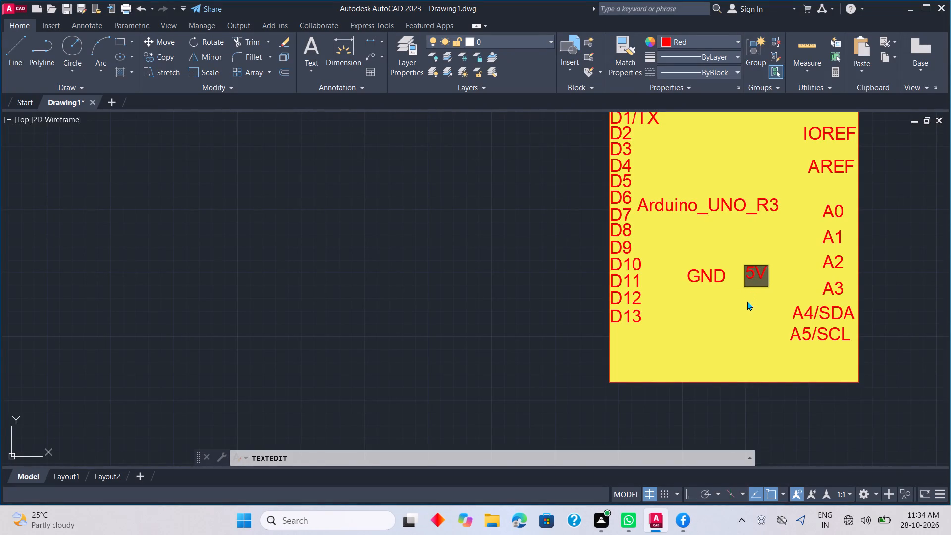
left_click(741, 315)
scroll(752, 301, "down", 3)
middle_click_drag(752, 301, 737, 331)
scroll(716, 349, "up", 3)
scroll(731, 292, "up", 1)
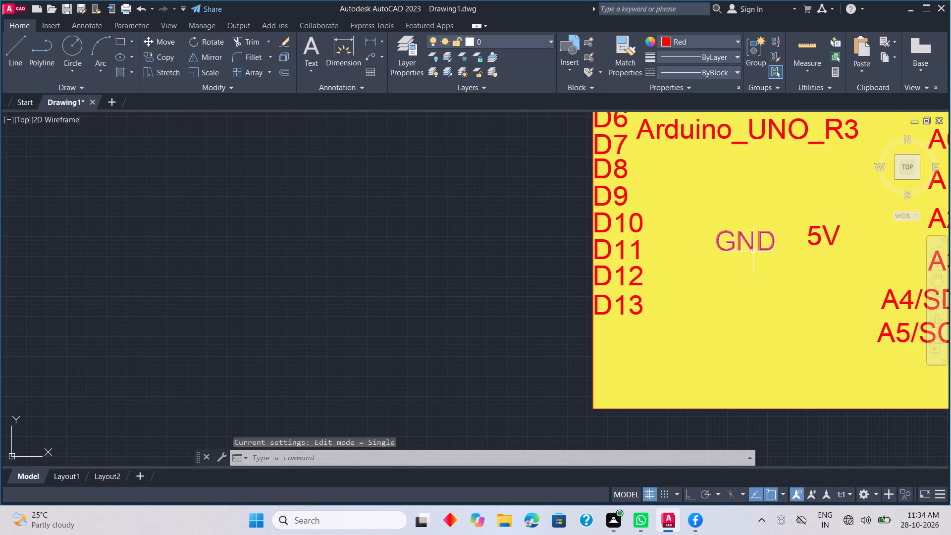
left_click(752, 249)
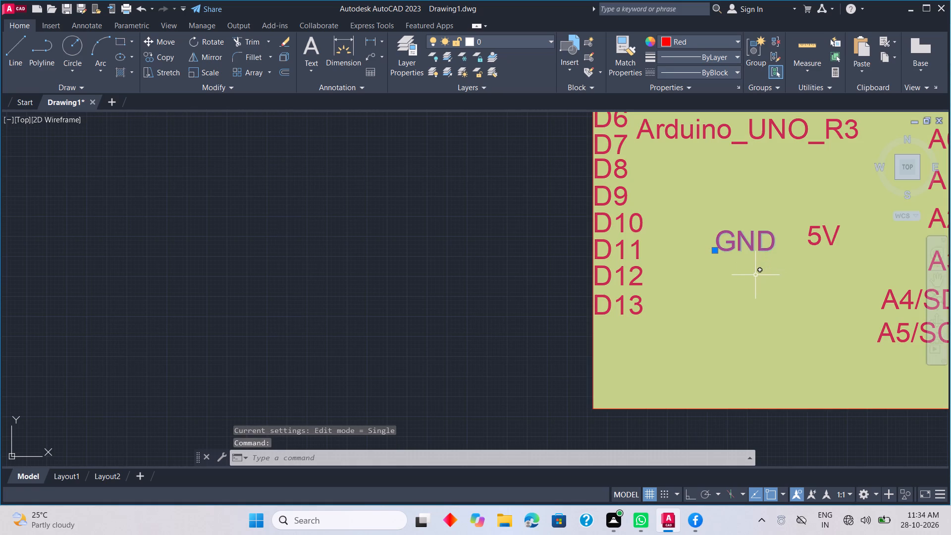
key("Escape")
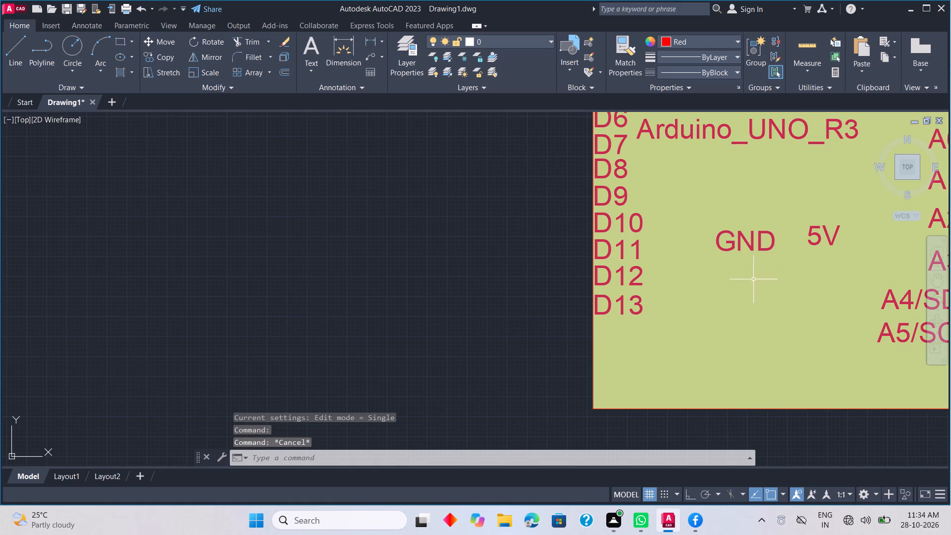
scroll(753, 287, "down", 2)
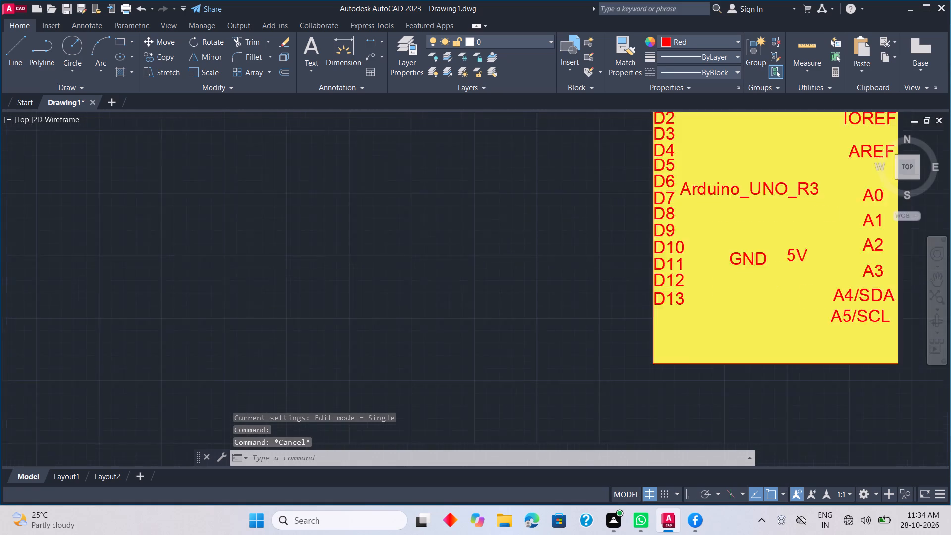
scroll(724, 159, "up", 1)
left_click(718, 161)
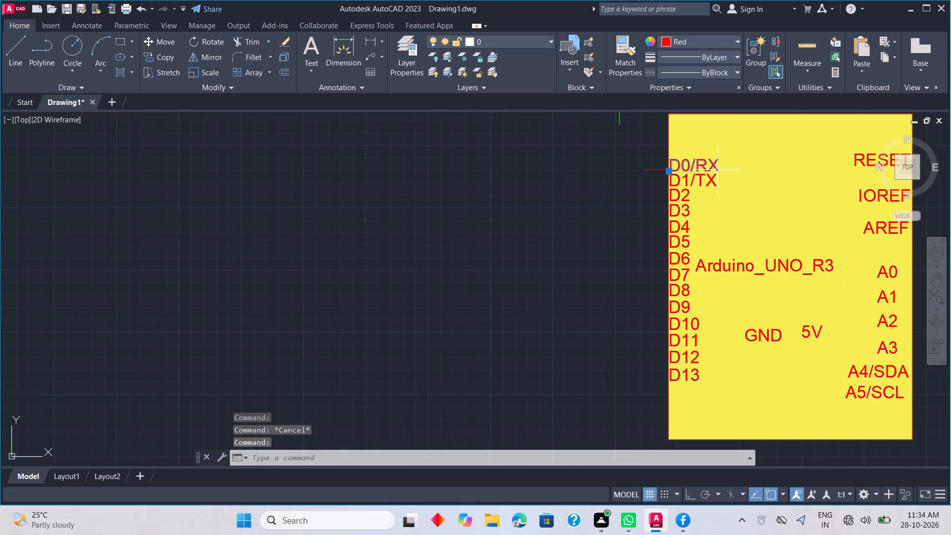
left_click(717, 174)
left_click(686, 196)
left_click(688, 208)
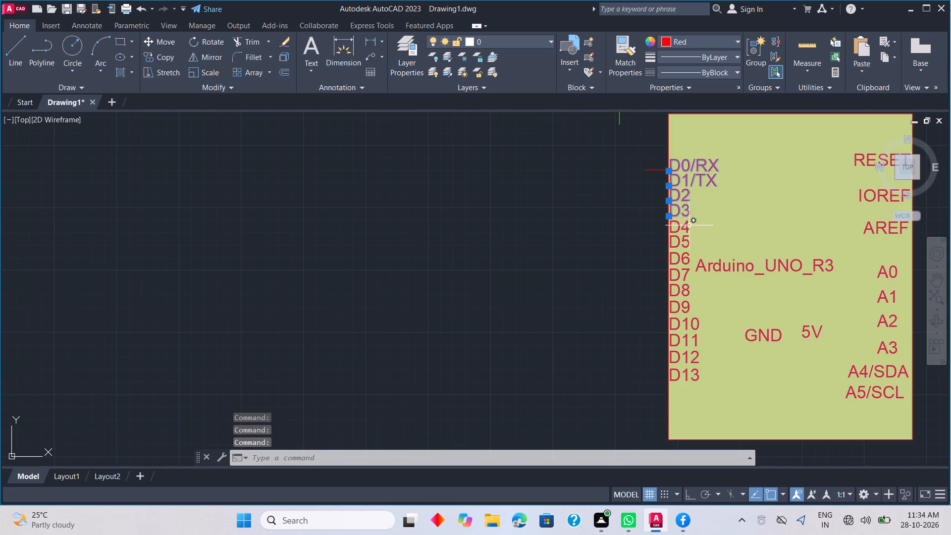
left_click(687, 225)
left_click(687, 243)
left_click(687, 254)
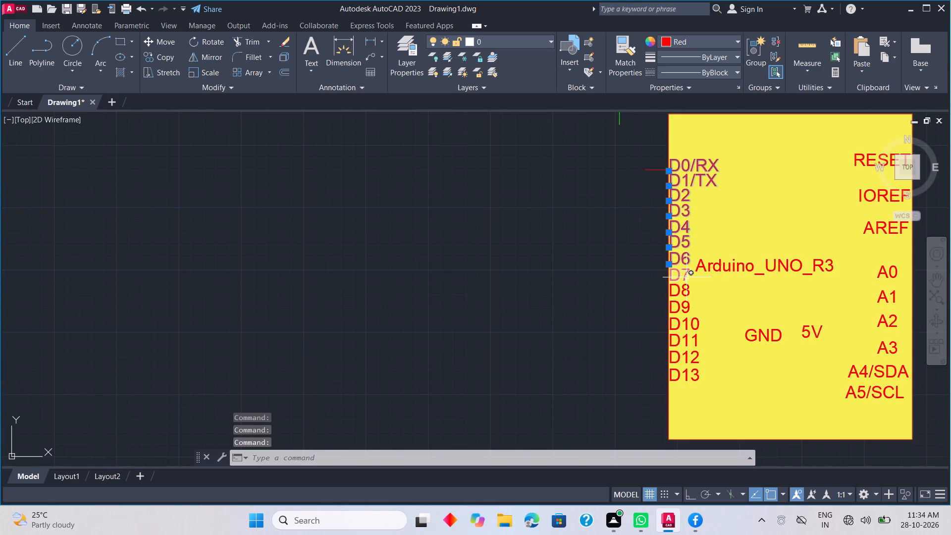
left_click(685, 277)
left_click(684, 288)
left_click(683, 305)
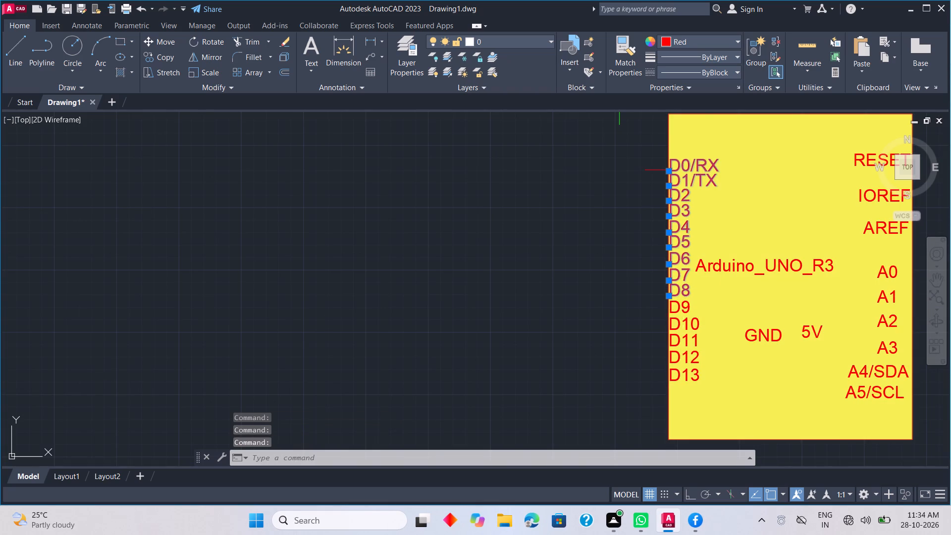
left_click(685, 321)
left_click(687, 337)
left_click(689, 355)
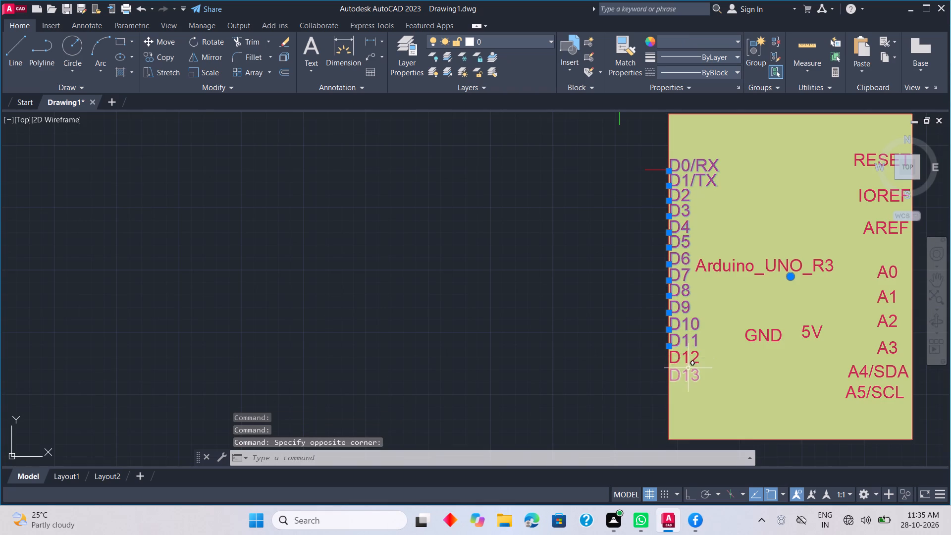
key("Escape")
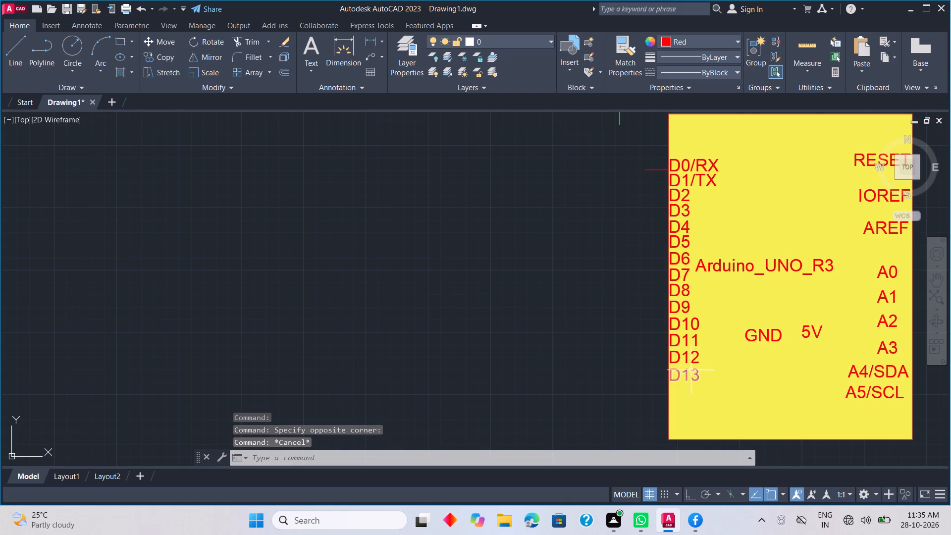
Change all text in the yellow block to Blue: D0/RX to D13, the Arduino_UNO_R3 title, RESET to A5/SCL, 5V and GND.
left_click(691, 371)
left_click(686, 357)
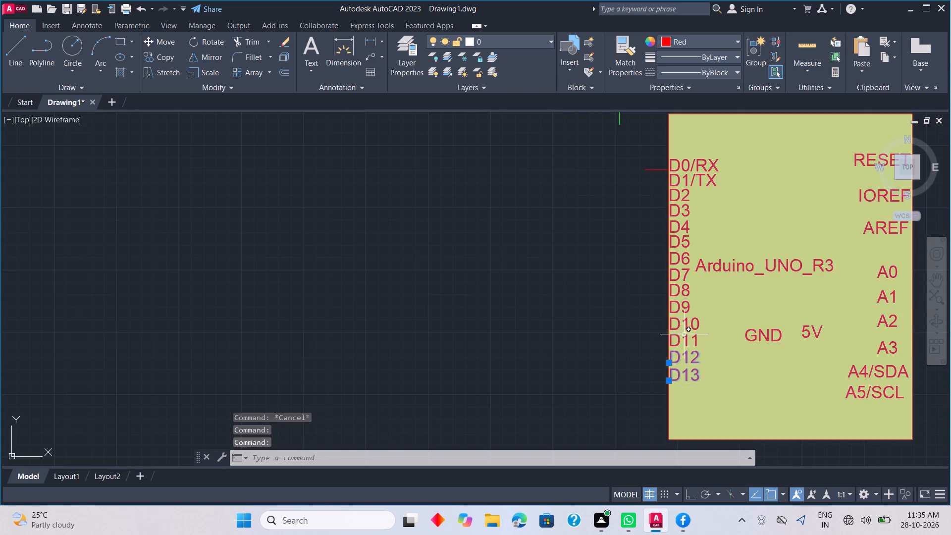
left_click(685, 335)
left_click(685, 322)
left_click(683, 310)
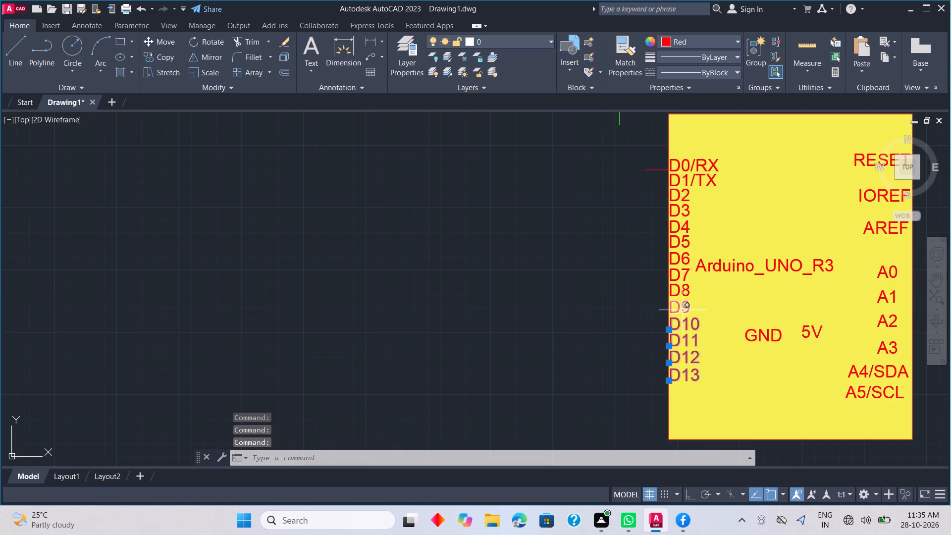
left_click(685, 285)
left_click(686, 275)
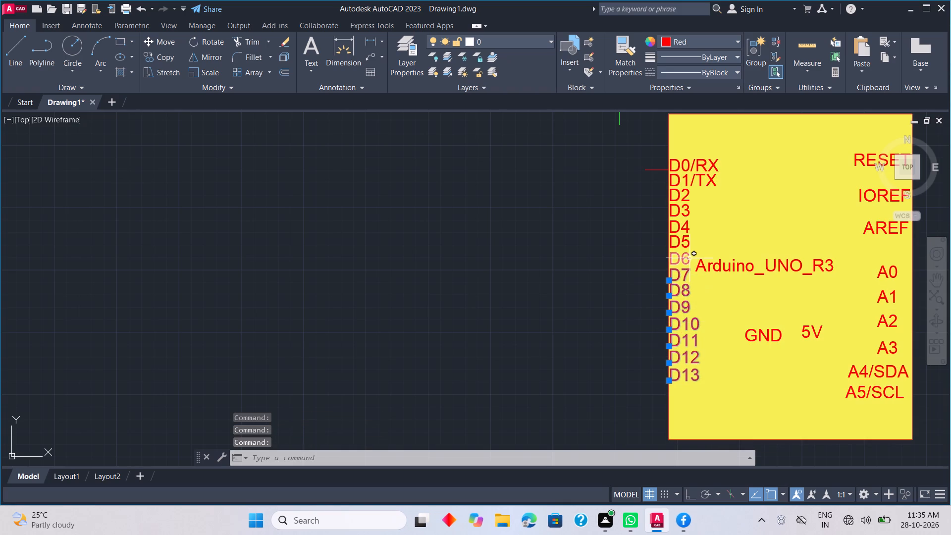
left_click(688, 259)
left_click(687, 246)
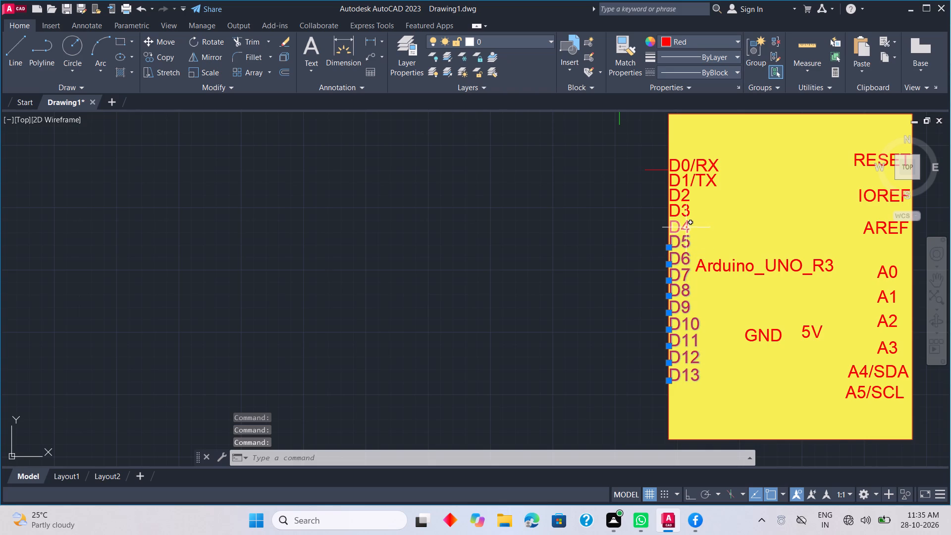
left_click(686, 226)
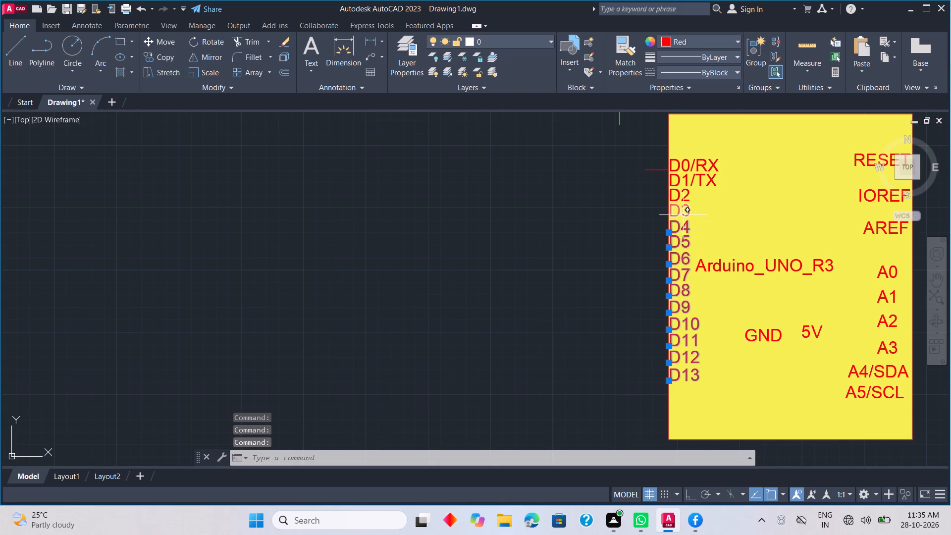
left_click(683, 215)
left_click(685, 198)
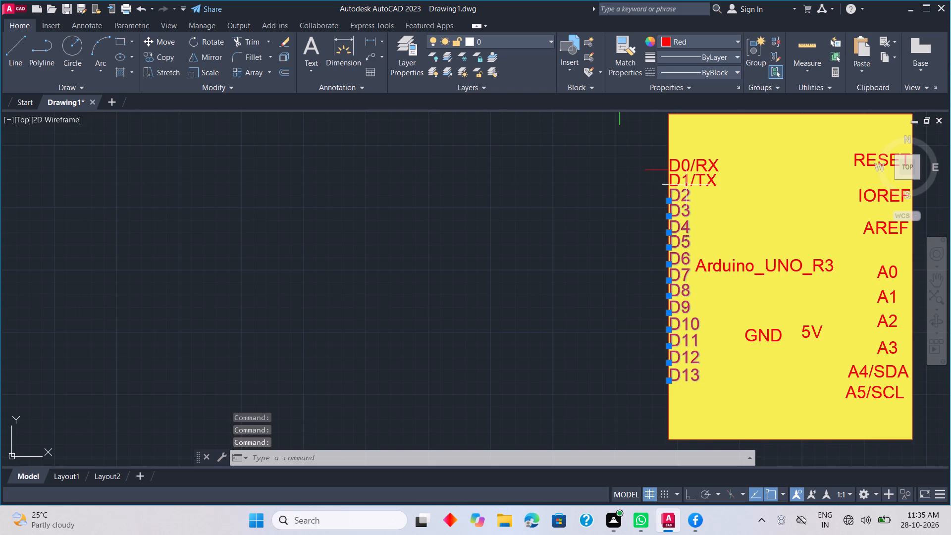
left_click(686, 185)
left_click(687, 168)
scroll(757, 183, "down", 1)
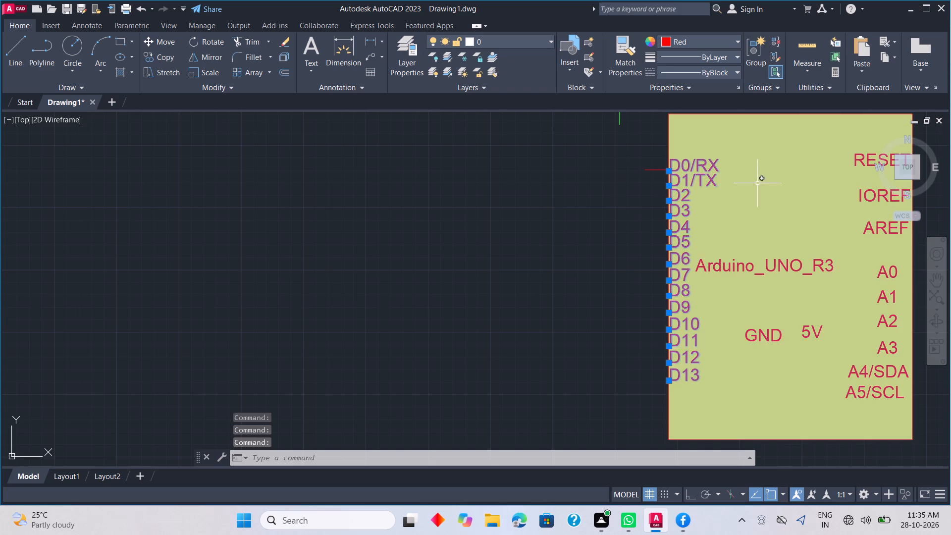
middle_click_drag(757, 183, 640, 213)
scroll(622, 280, "up", 1)
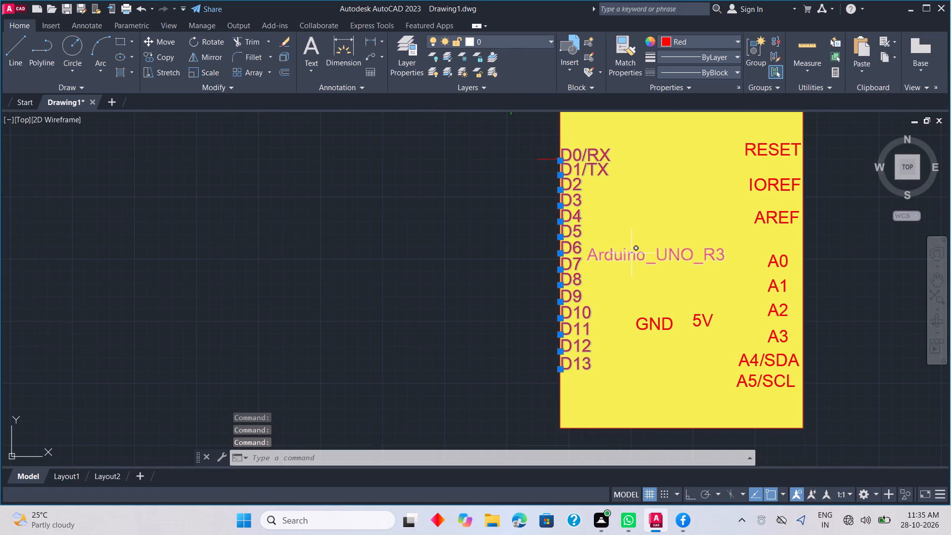
left_click(632, 253)
left_click(757, 219)
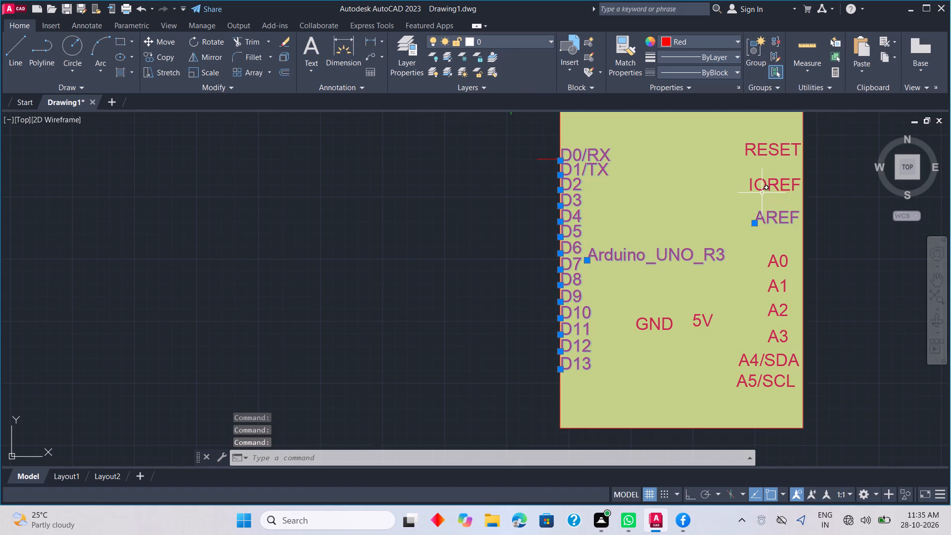
left_click(762, 189)
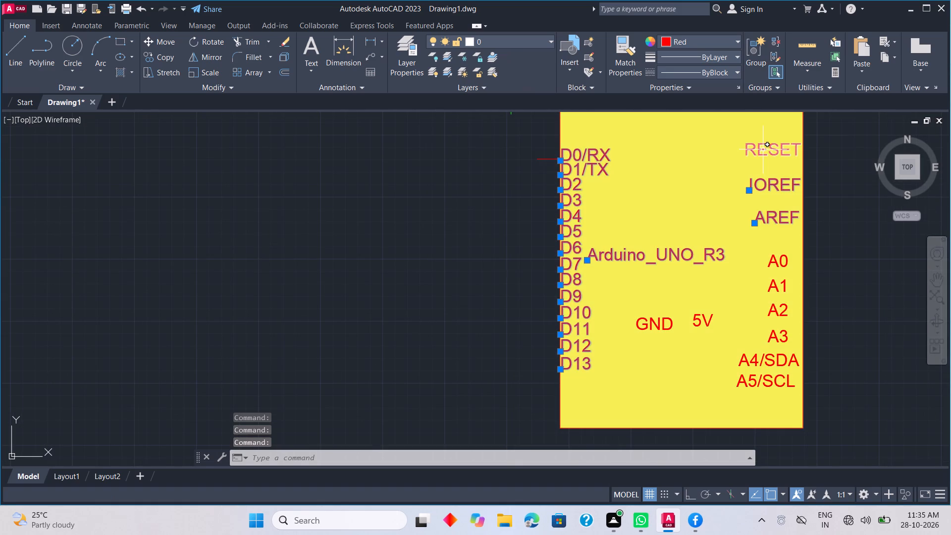
left_click(760, 149)
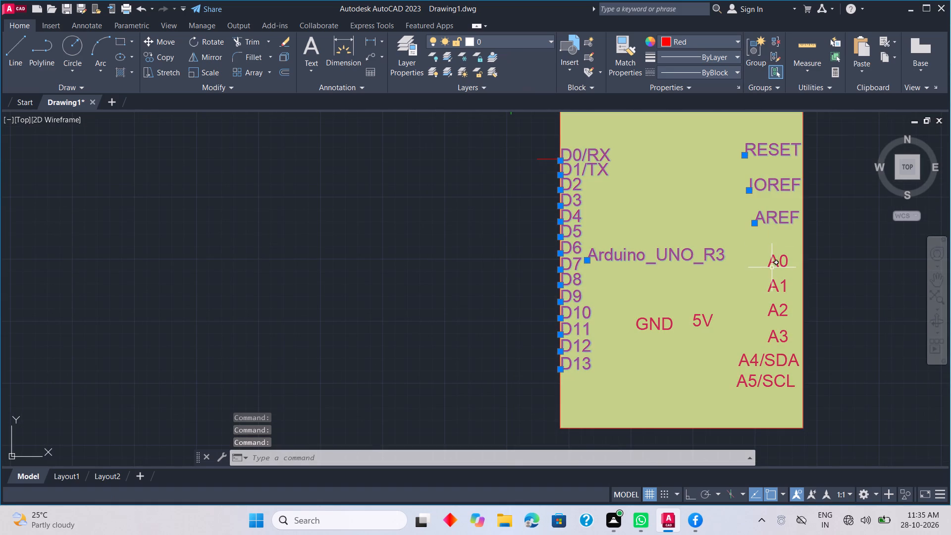
left_click(776, 261)
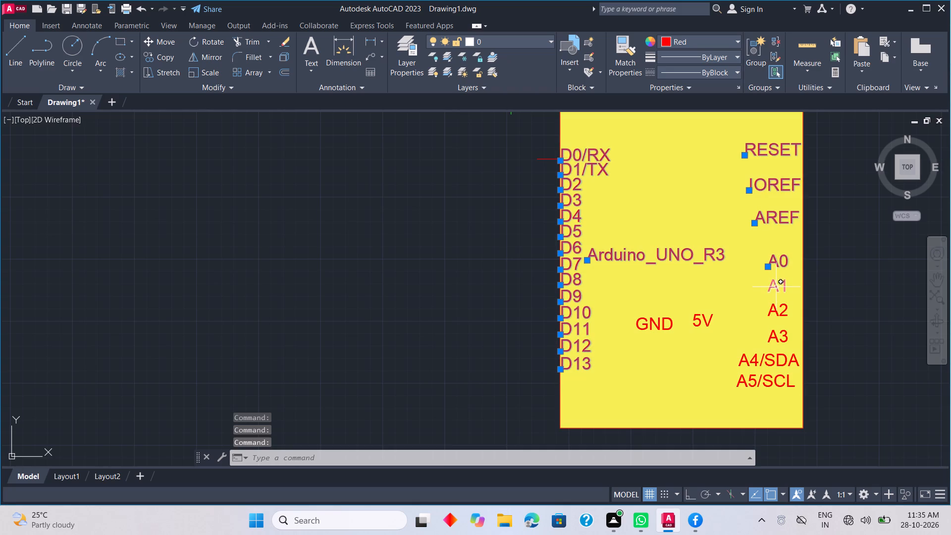
left_click(776, 287)
left_click(778, 311)
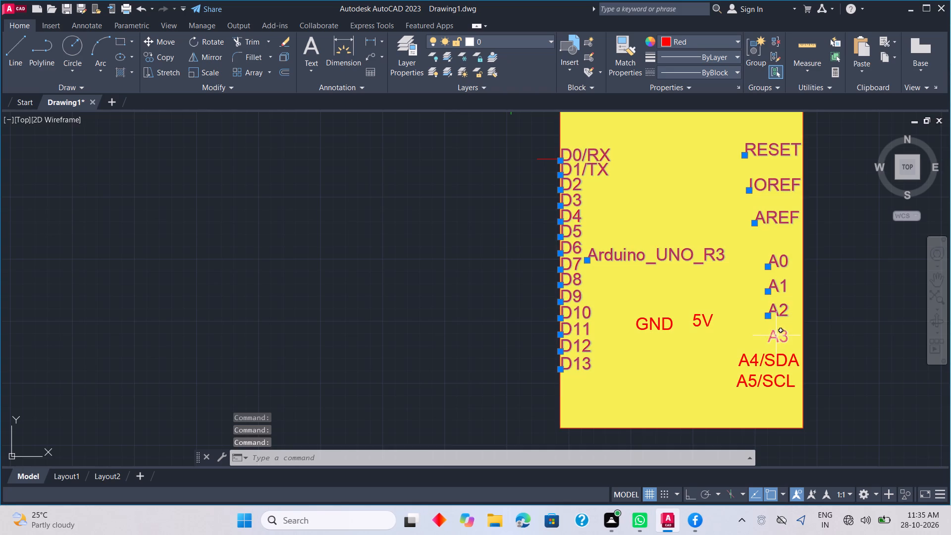
left_click(777, 338)
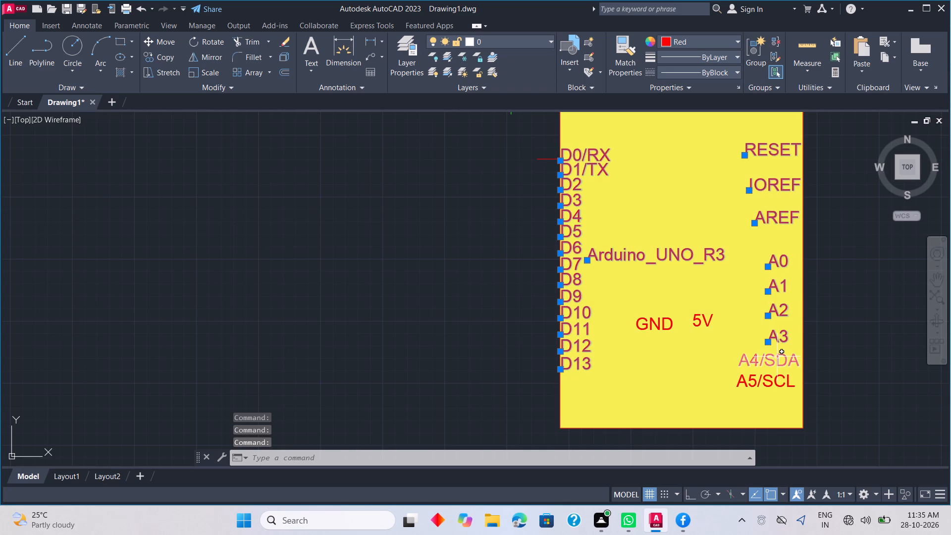
left_click(777, 356)
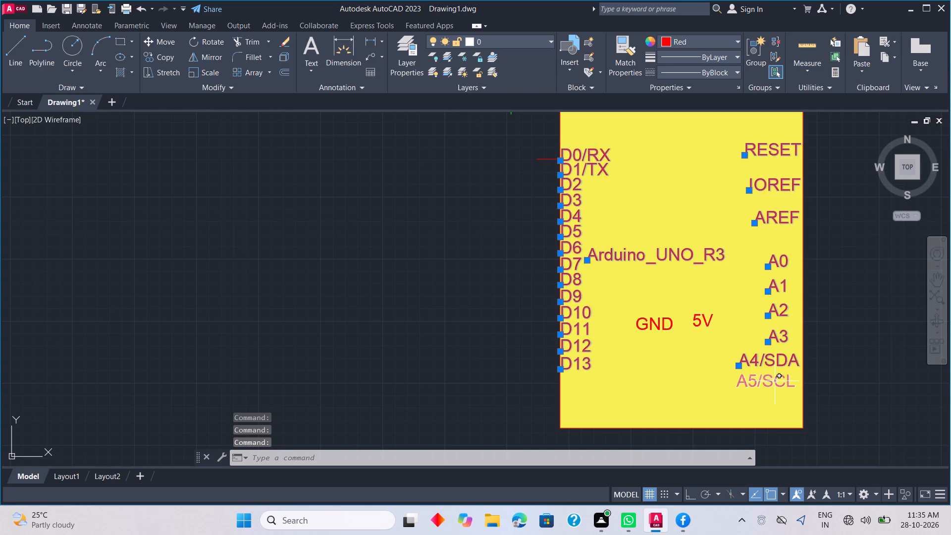
left_click(775, 381)
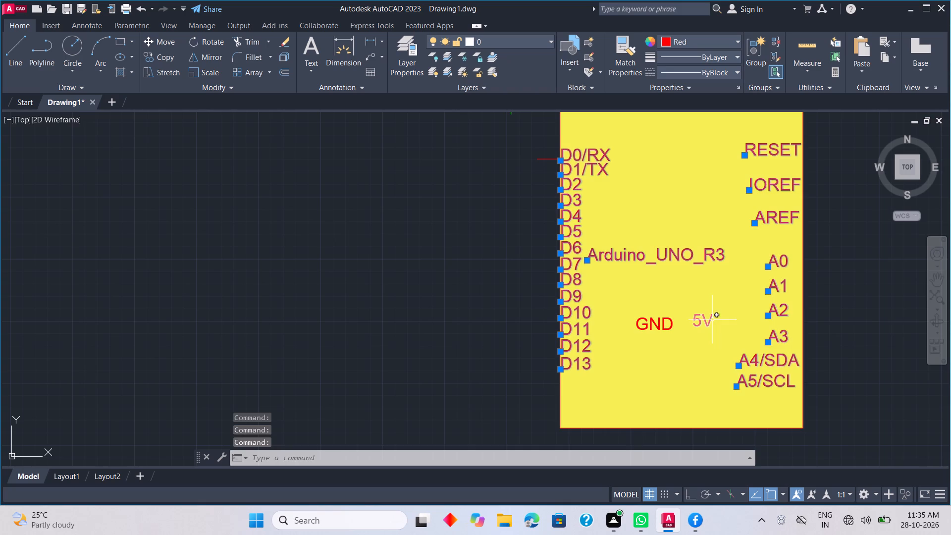
left_click(711, 319)
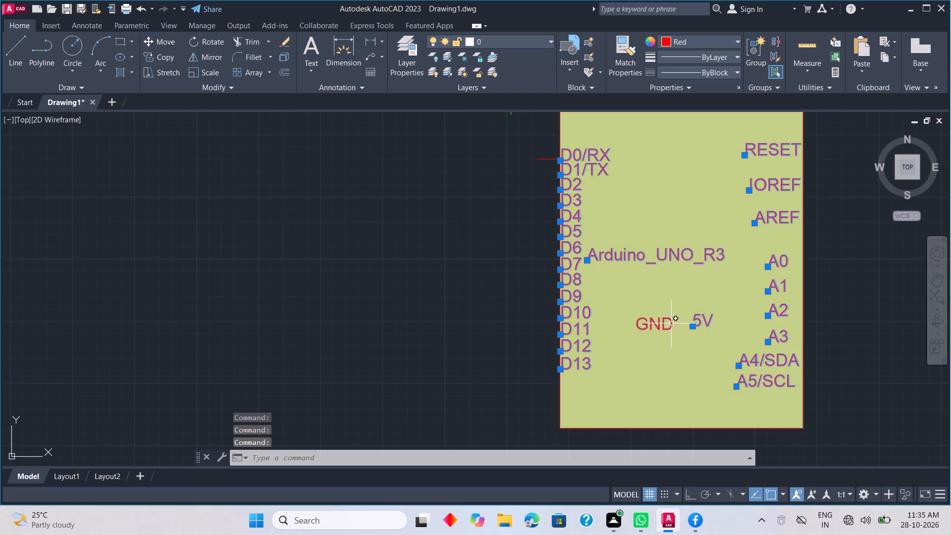
left_click(673, 323)
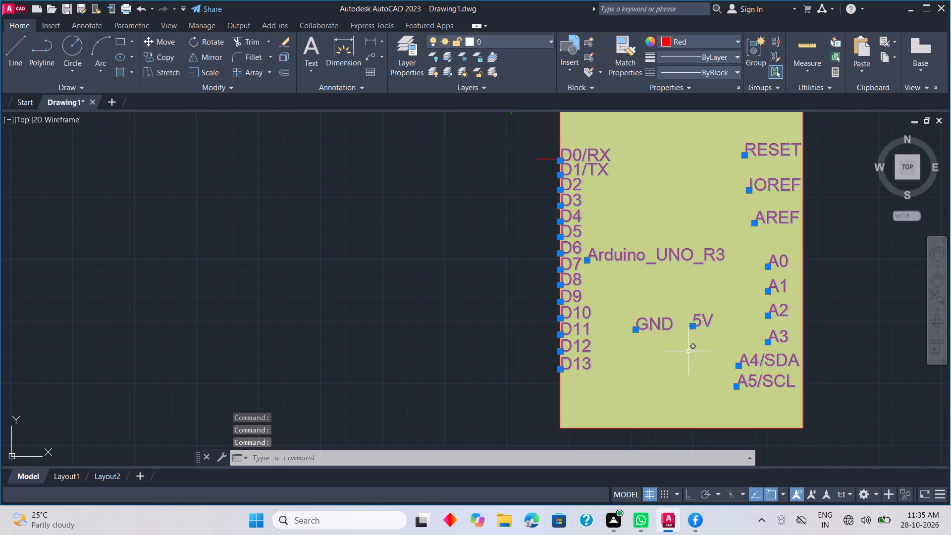
left_click(705, 38)
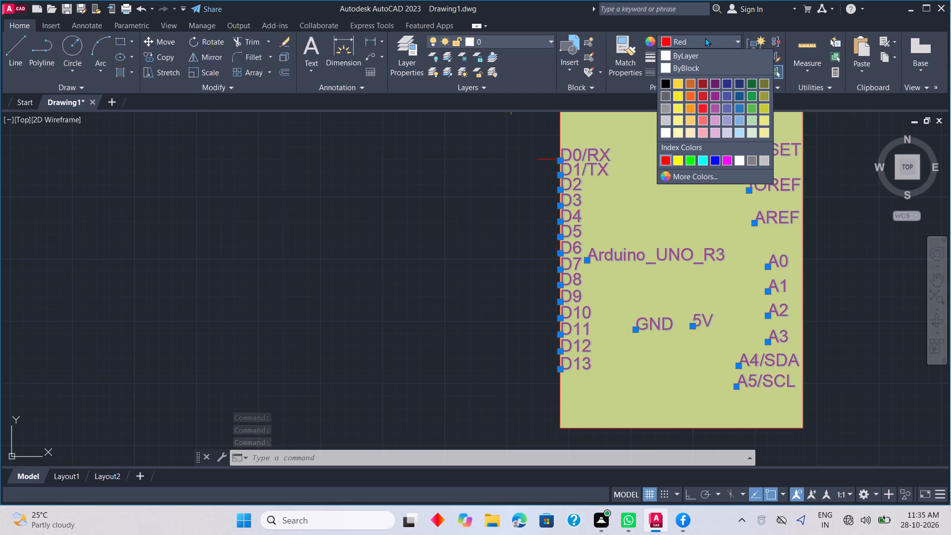
left_click(710, 164)
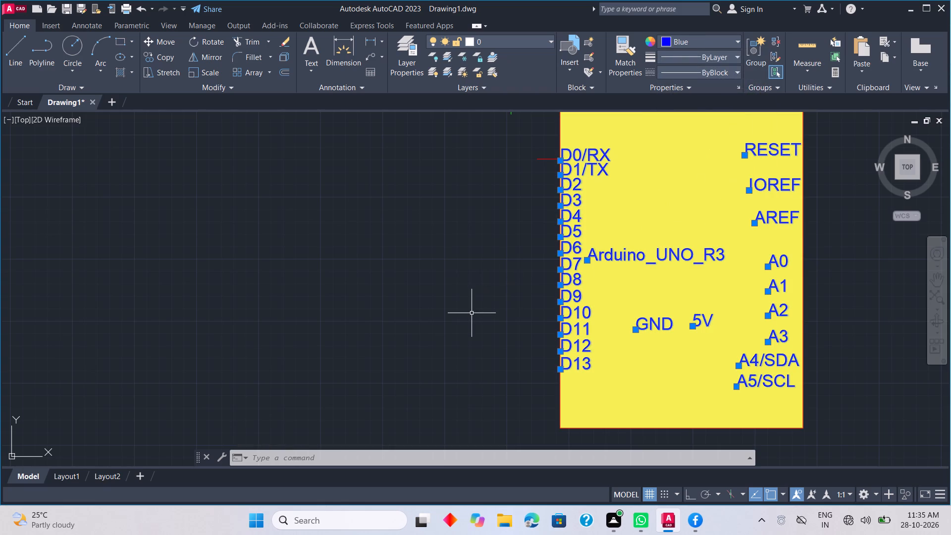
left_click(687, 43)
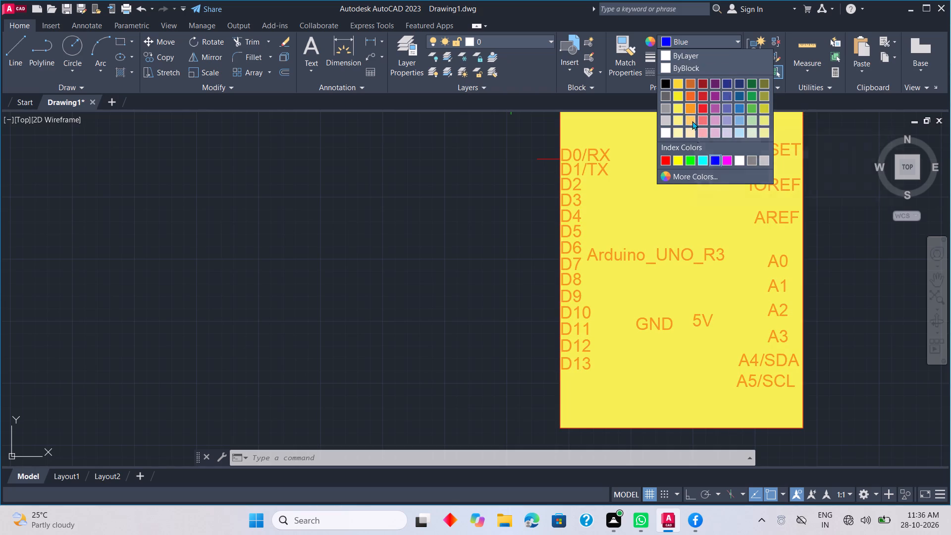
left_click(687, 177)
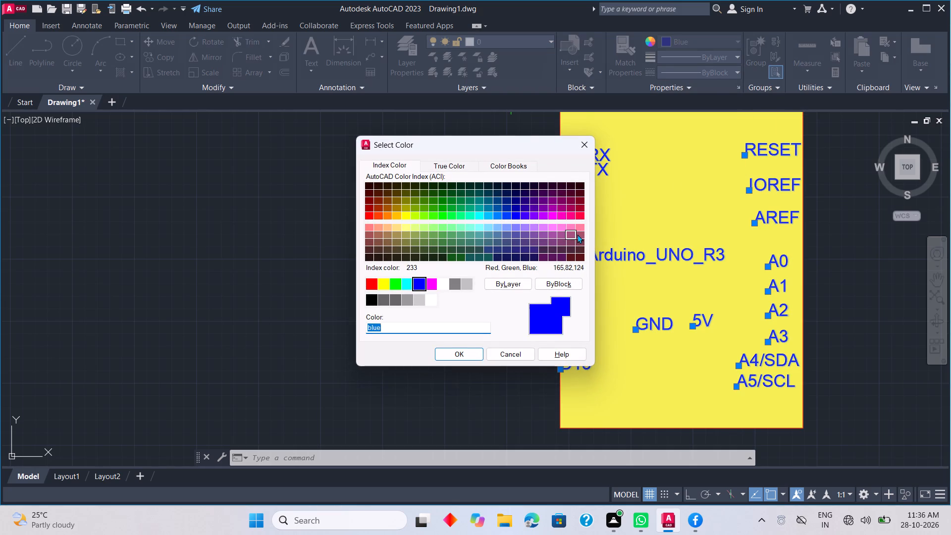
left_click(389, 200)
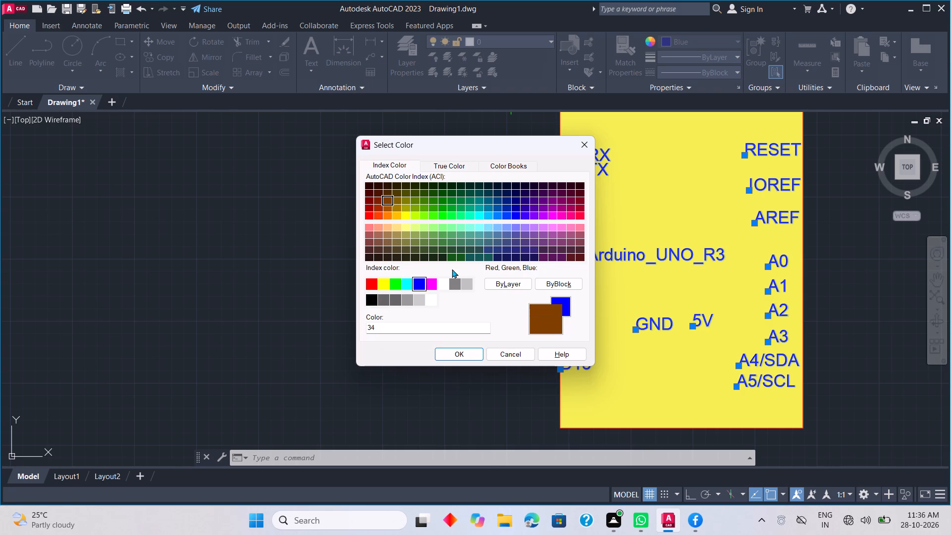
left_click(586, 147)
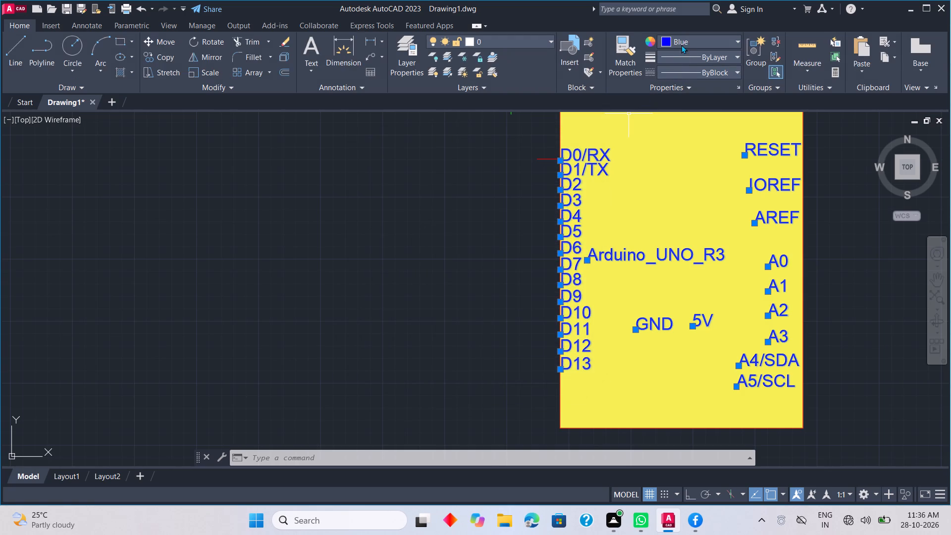
Set the colour of all the selected Arduino block labels to black (0,0,0) and clear the selection.
left_click(685, 38)
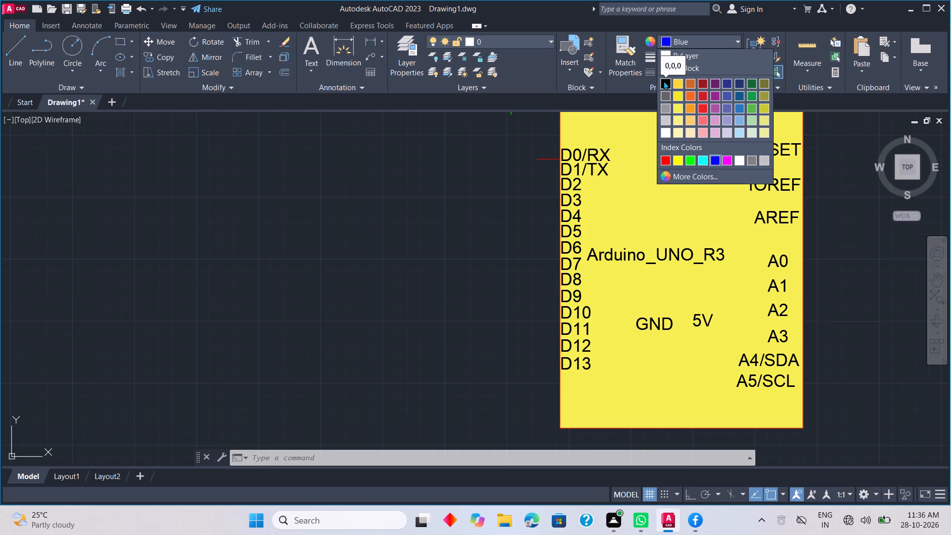
left_click(663, 81)
key("Escape")
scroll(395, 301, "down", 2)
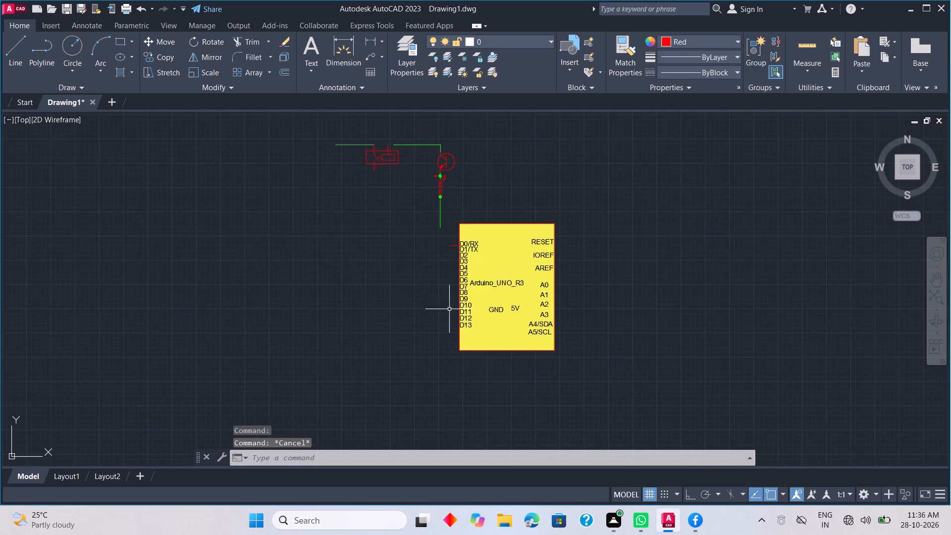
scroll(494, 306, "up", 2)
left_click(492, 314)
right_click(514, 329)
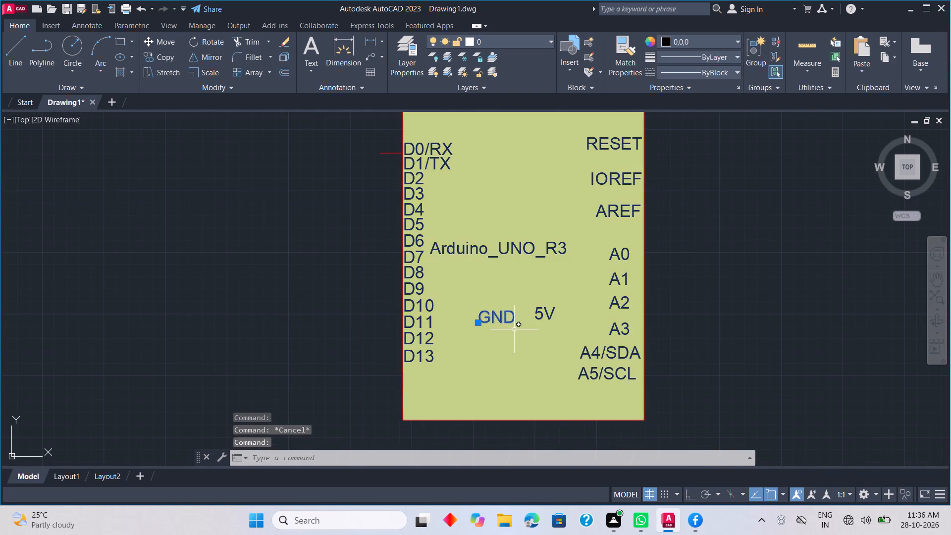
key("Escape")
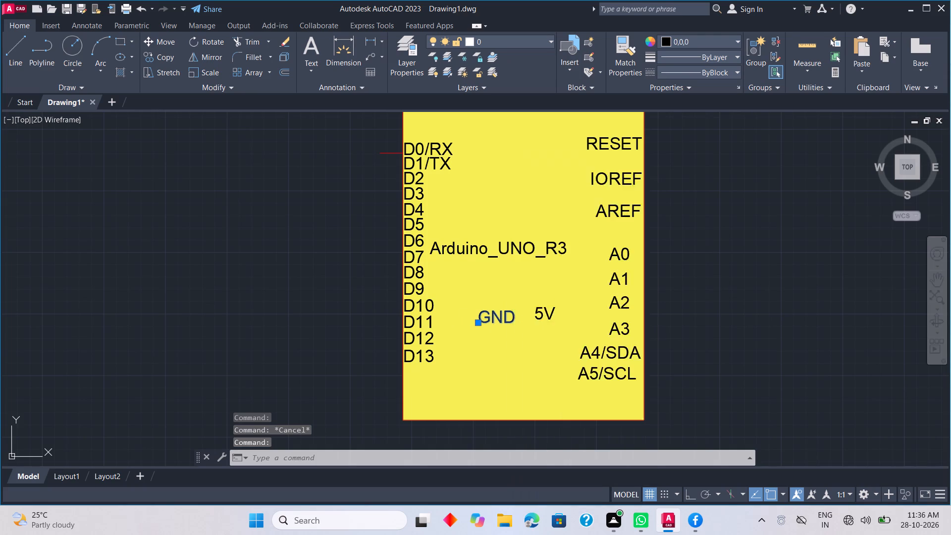
Rotate the GND and 5V labels below the Arduino_UNO_R3 title by 90 degrees so both read vertically upward.
scroll(583, 245, "down", 2)
scroll(579, 278, "up", 1)
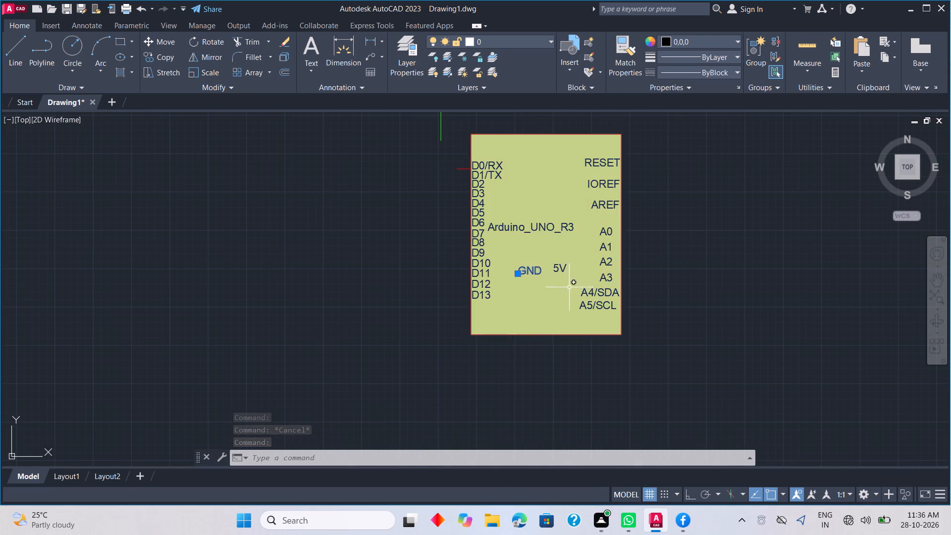
right_click(535, 276)
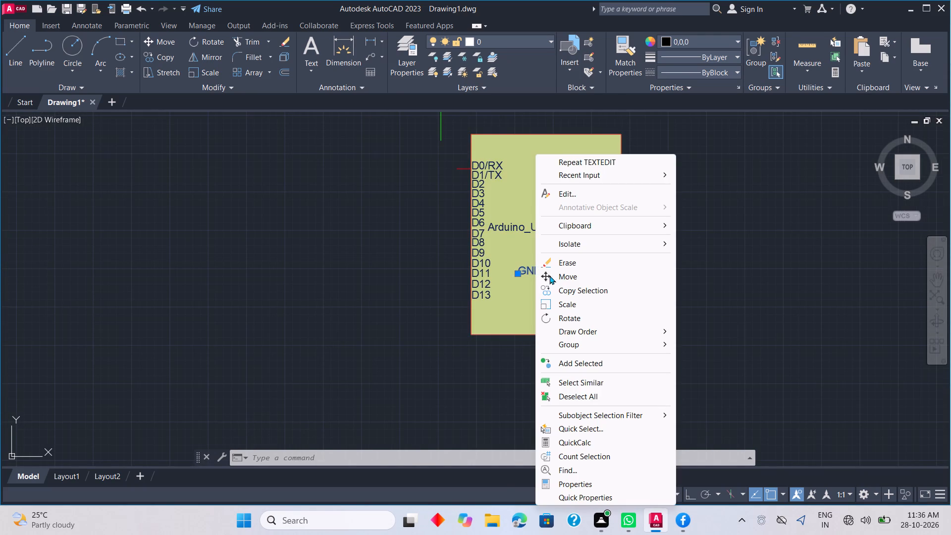
left_click(560, 314)
left_click(520, 273)
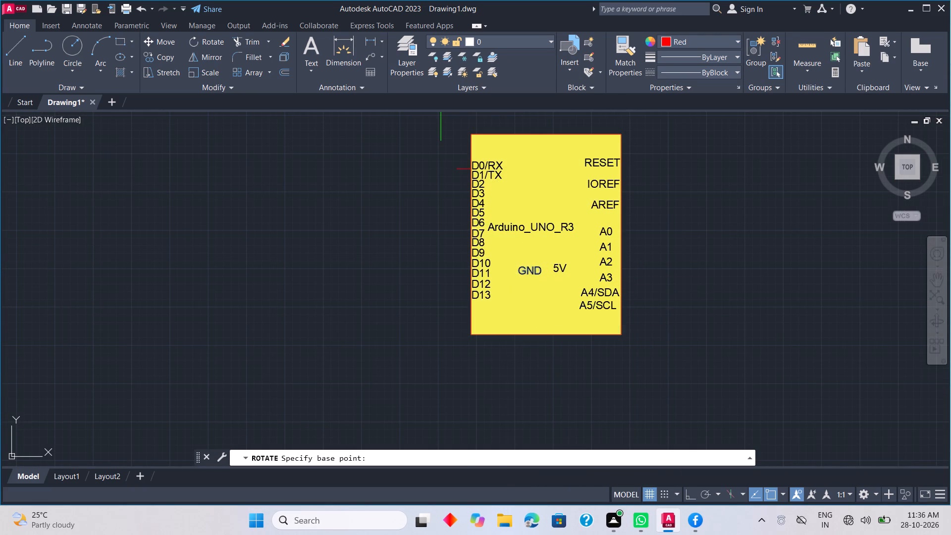
left_click_drag(690, 492, 685, 482)
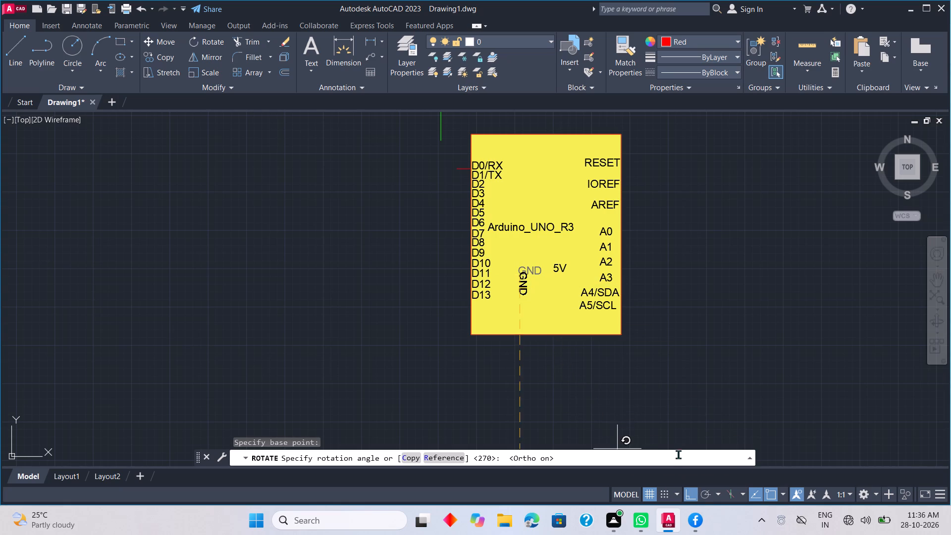
left_click(540, 166)
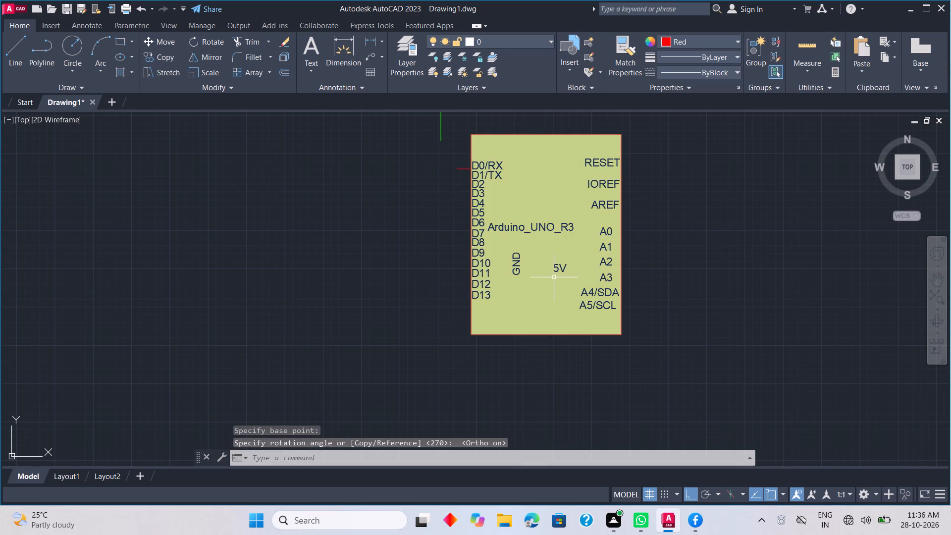
key("Escape")
left_click(553, 268)
right_click(551, 272)
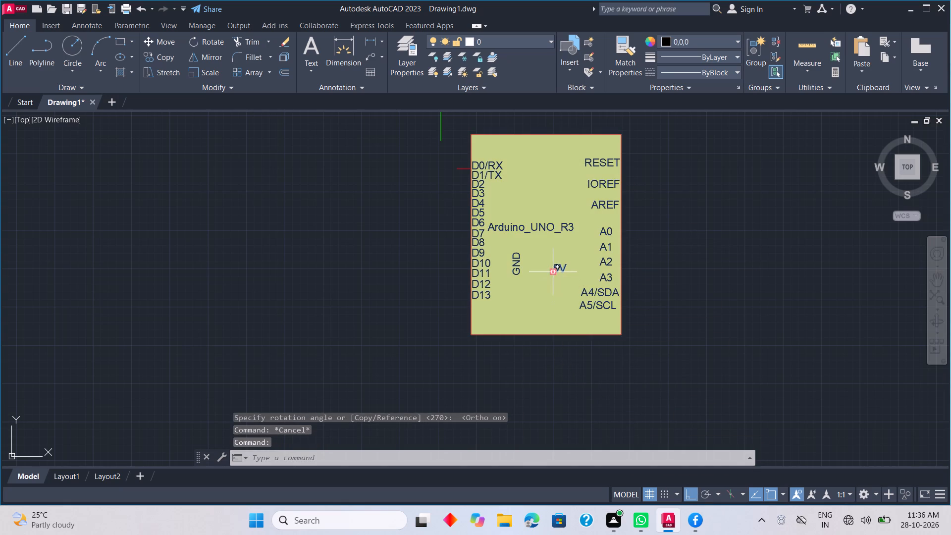
left_click(569, 317)
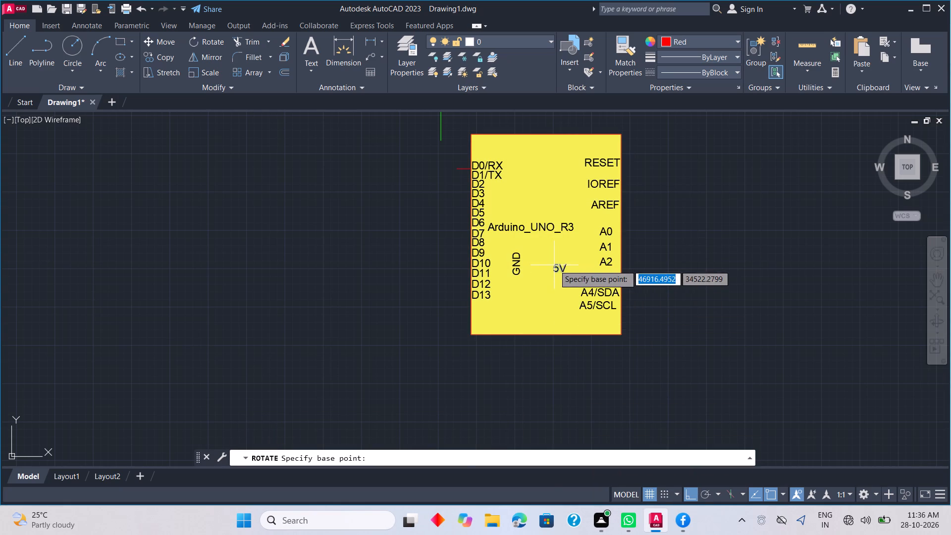
left_click(554, 265)
left_click(554, 247)
key("Escape")
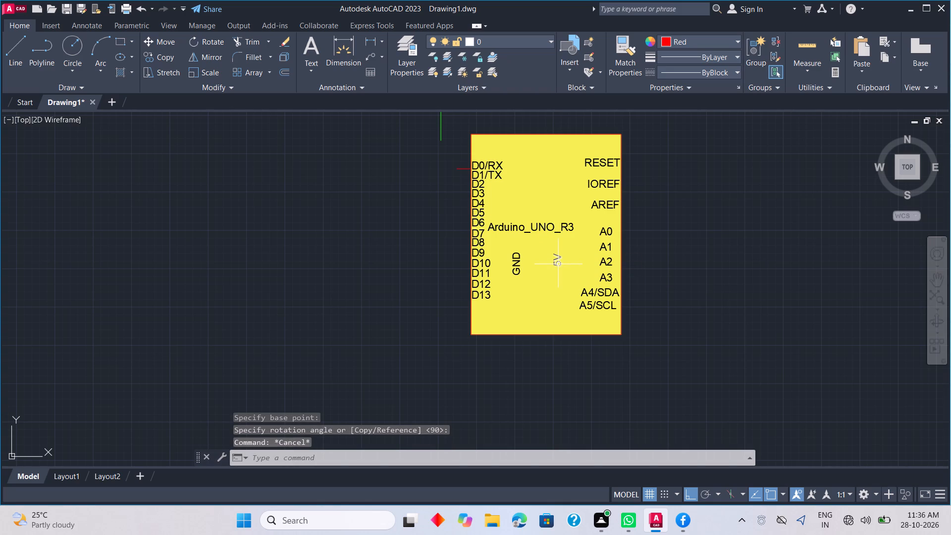
Move the vertical 5V label to the yellow block's top edge, above and slightly right of D0/RX, with Ortho off.
left_click(558, 265)
left_click(562, 269)
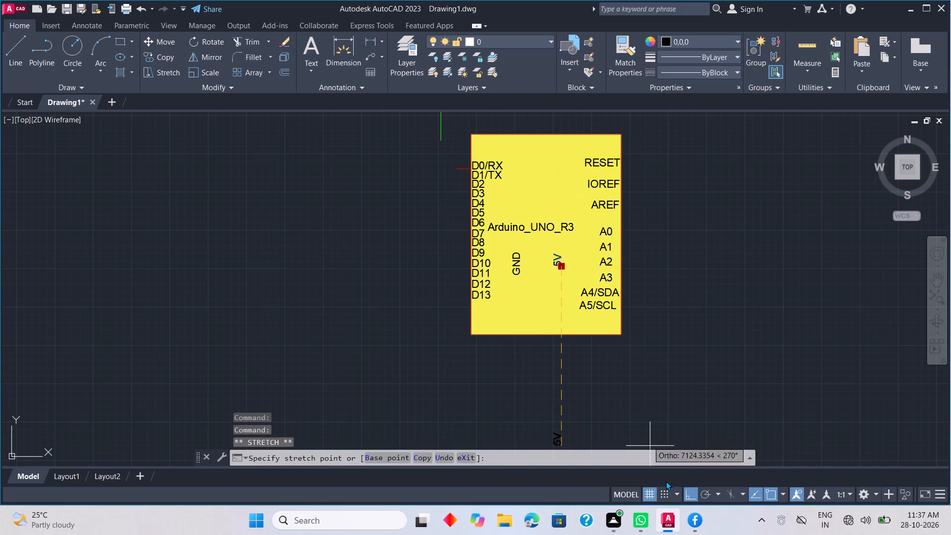
left_click(688, 494)
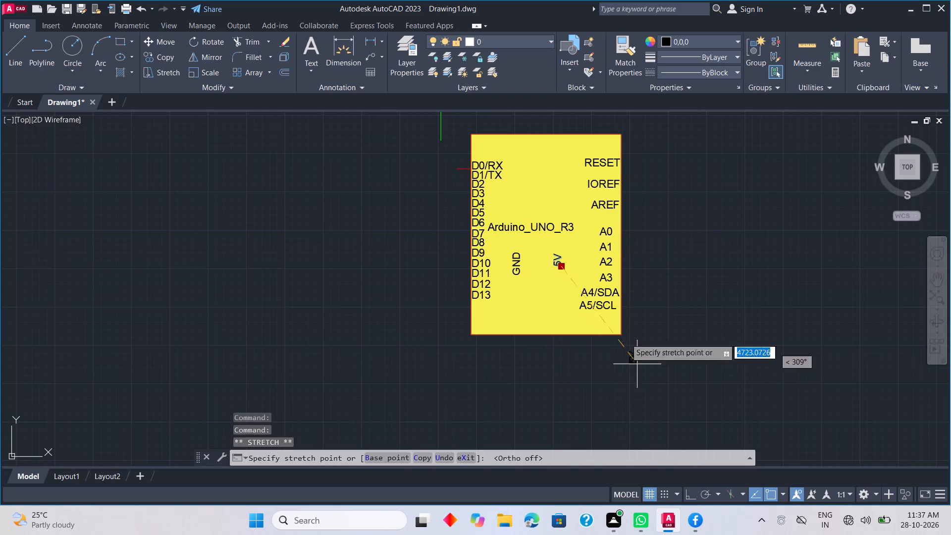
scroll(521, 154, "up", 2)
middle_click_drag(520, 154, 546, 220)
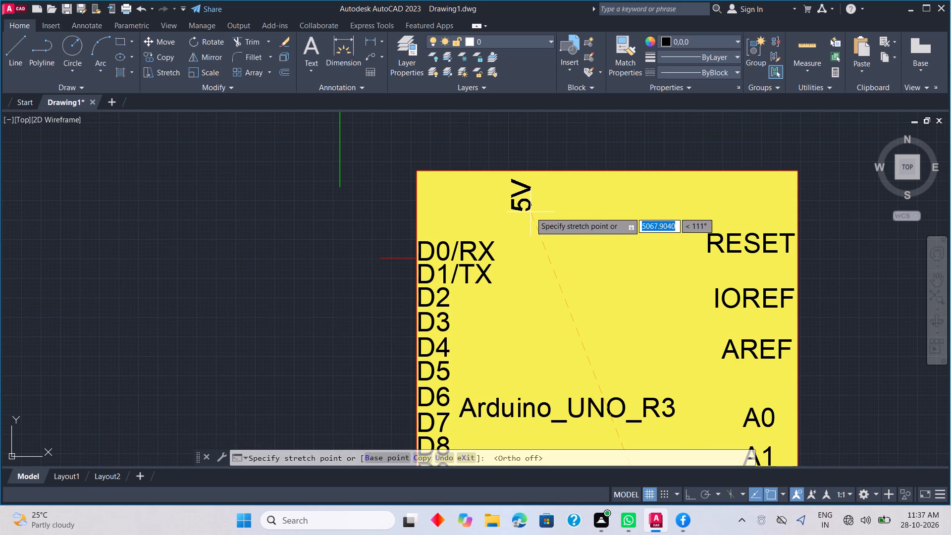
left_click(531, 213)
key("Escape")
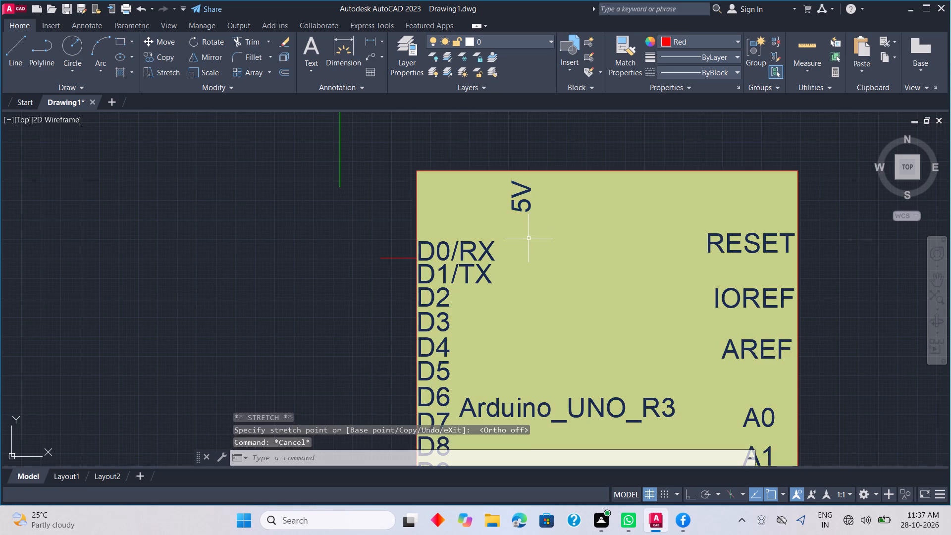
Move the vertical GND label to the yellow block's top edge, right of the 5V label.
scroll(532, 262, "down", 2)
middle_click_drag(547, 292, 560, 192)
middle_click_drag(544, 293, 549, 250)
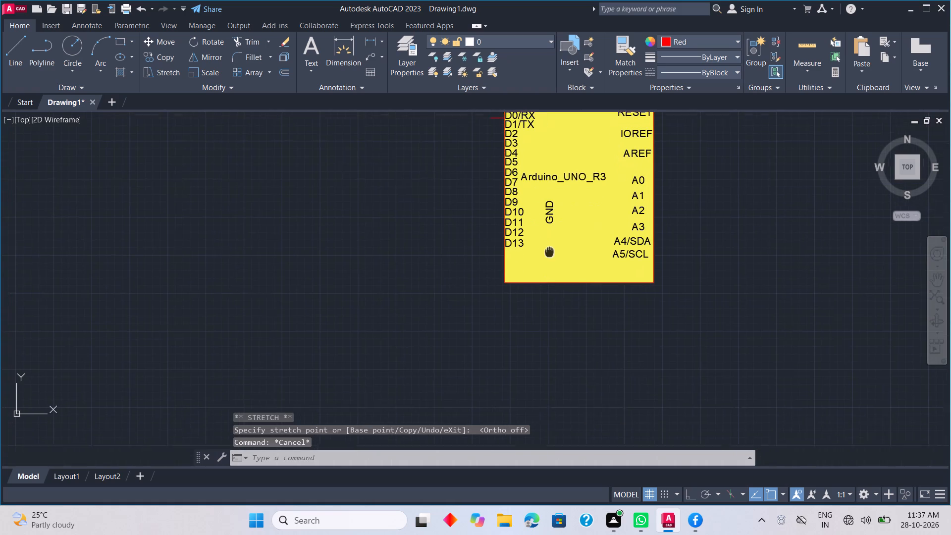
middle_click_drag(549, 250, 549, 243)
left_click(550, 198)
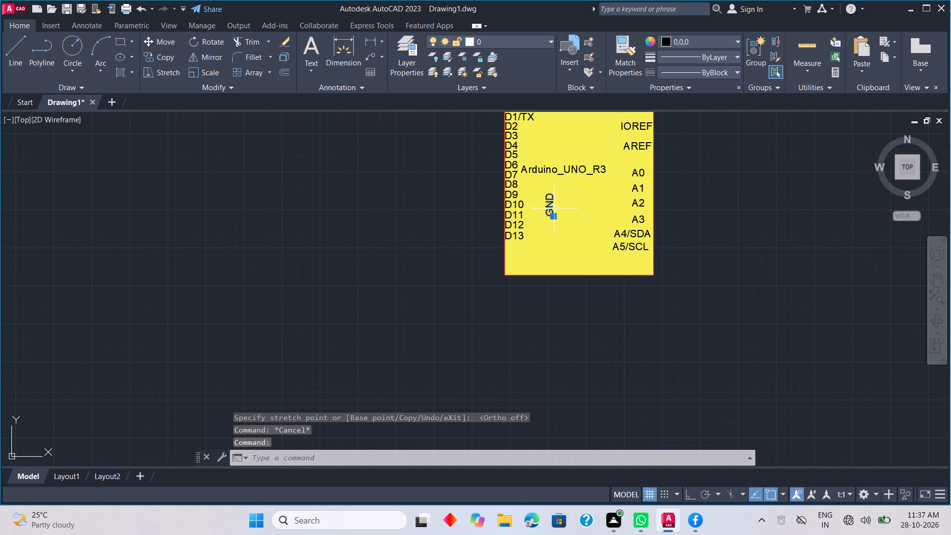
left_click(556, 217)
middle_click_drag(567, 154, 548, 291)
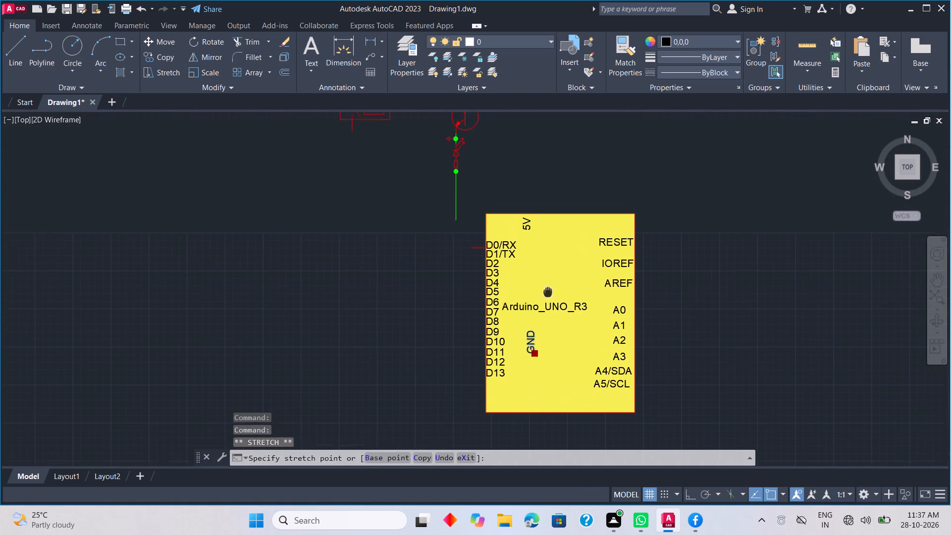
middle_click_drag(548, 291, 547, 292)
scroll(543, 238, "up", 1)
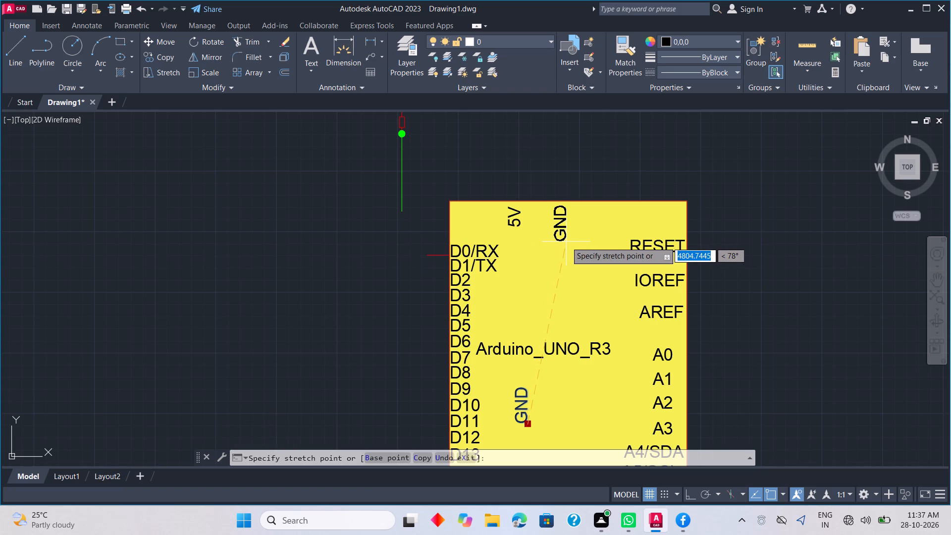
left_click(566, 242)
key("Escape")
Copy the top GND label once, placing the copy just to its right along the block's top edge.
left_click(566, 238)
right_click(568, 244)
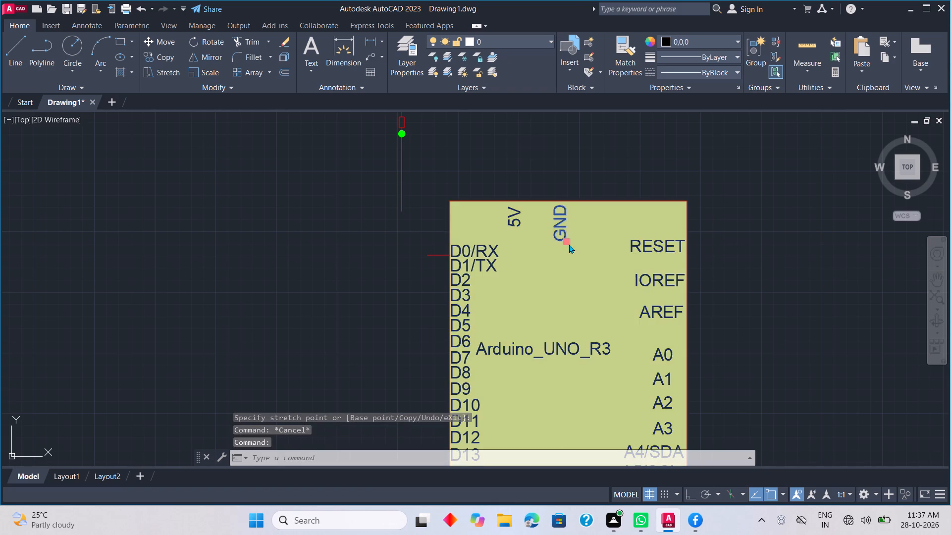
left_click(594, 290)
left_click(566, 240)
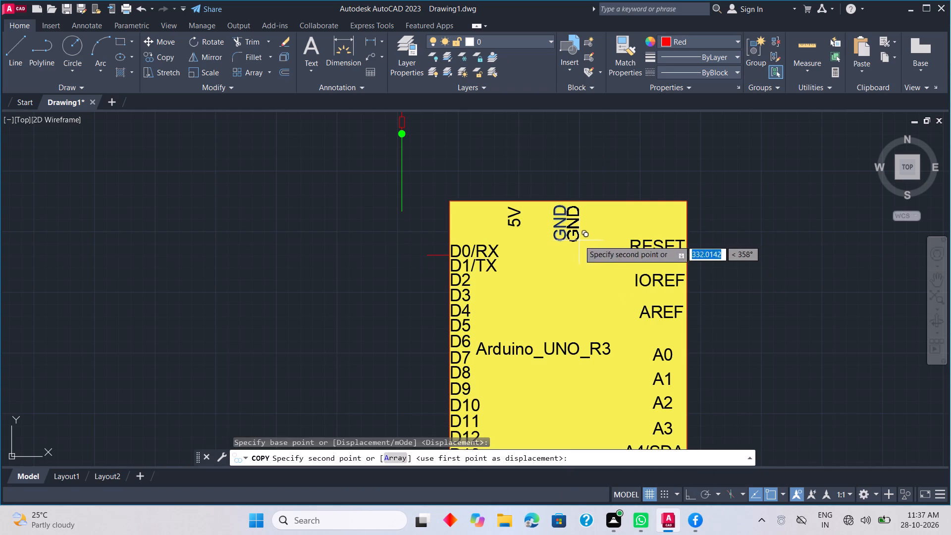
left_click(595, 239)
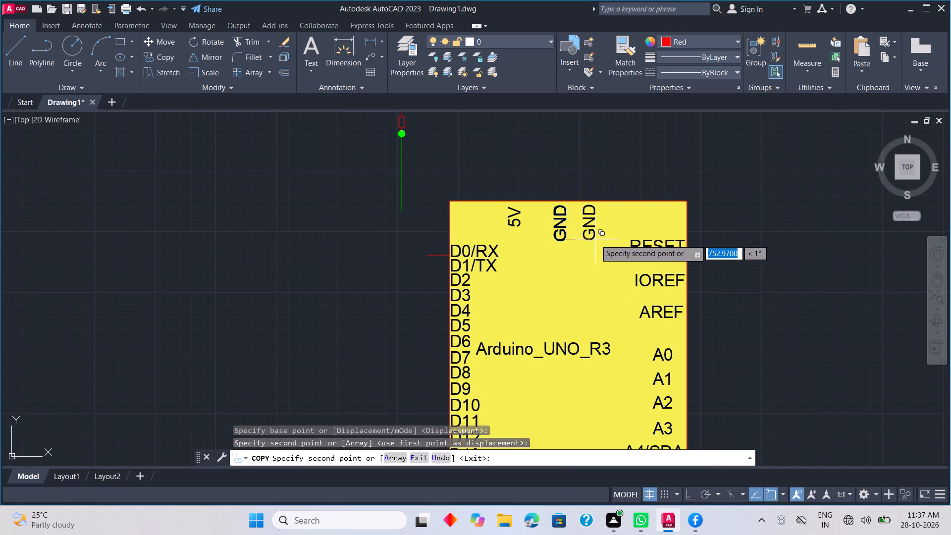
key("Escape")
Copy the rightmost top GND label three times, spacing the copies evenly along the yellow block's bottom edge.
left_click(594, 235)
right_click(594, 242)
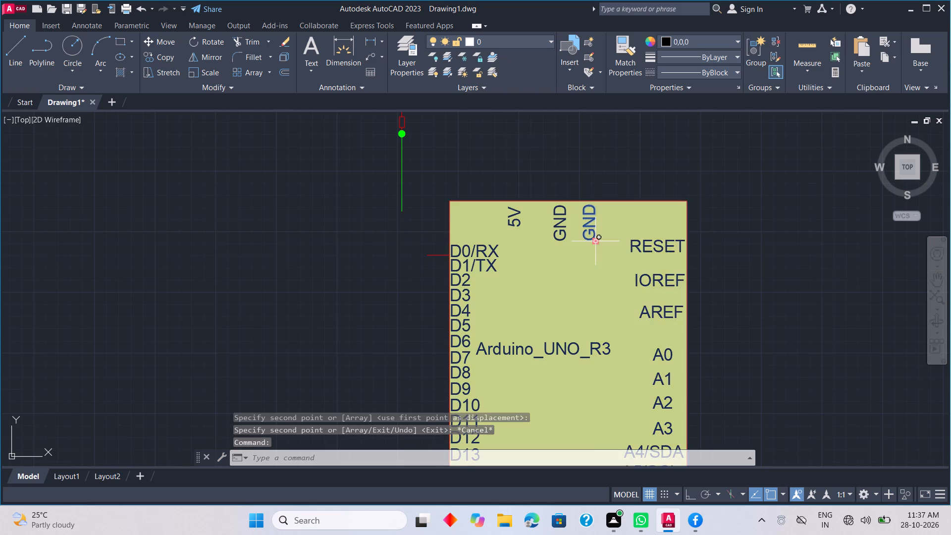
left_click(613, 287)
left_click(594, 236)
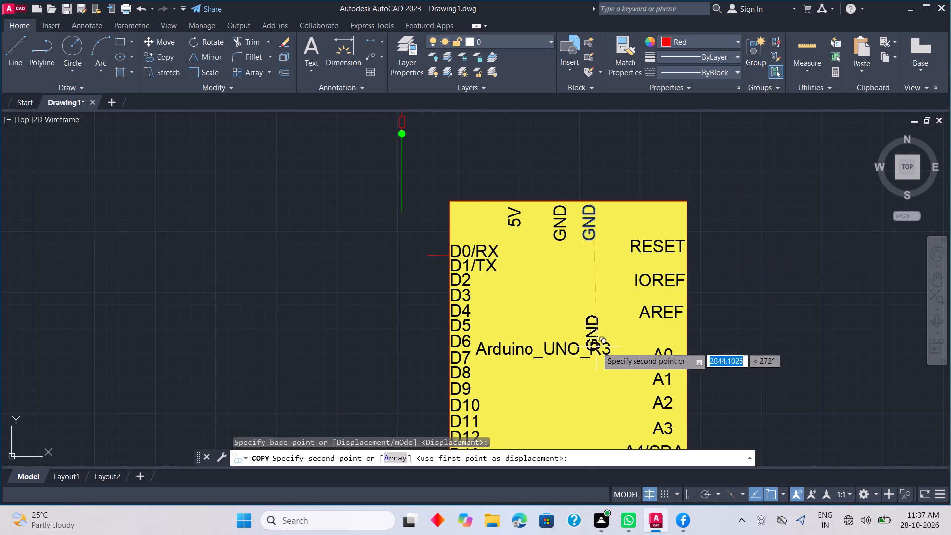
scroll(595, 360, "down", 2)
middle_click_drag(593, 364, 592, 254)
scroll(595, 295, "up", 3)
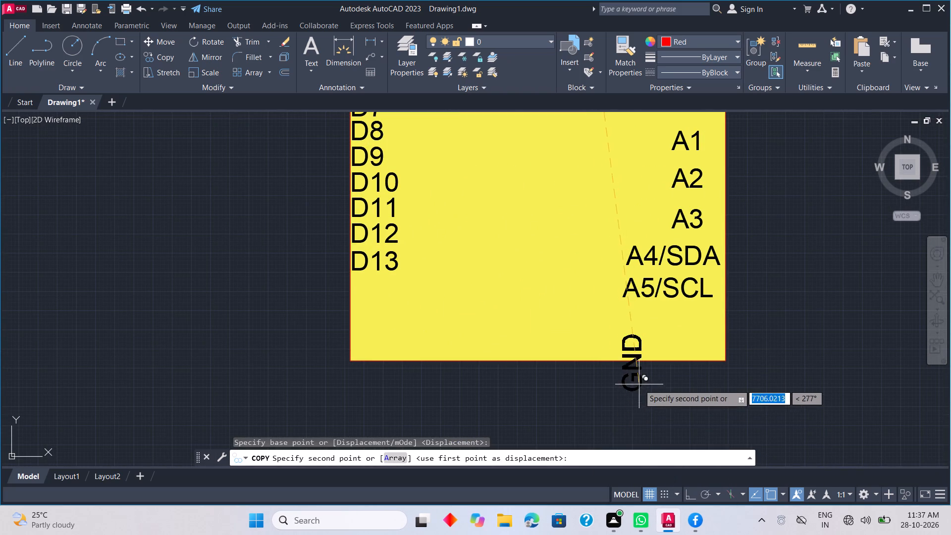
left_click(475, 349)
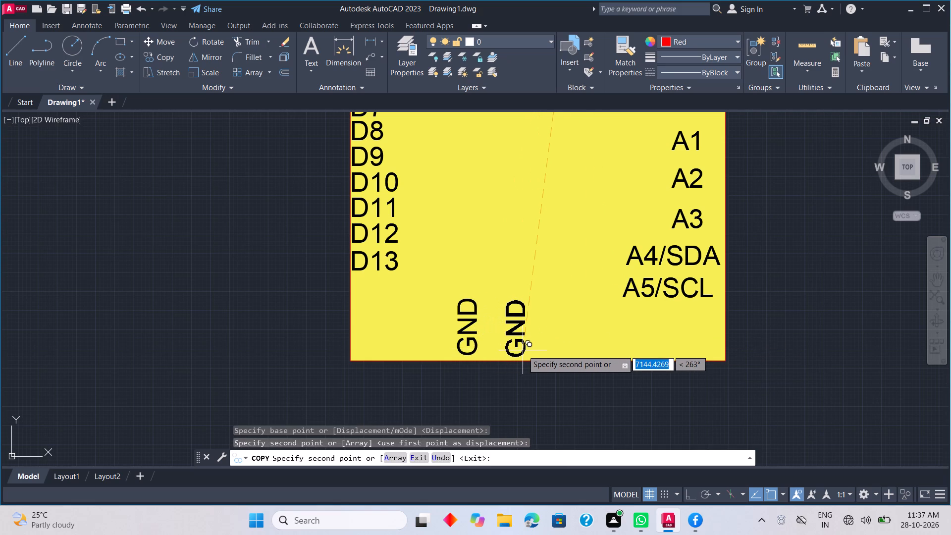
left_click(526, 351)
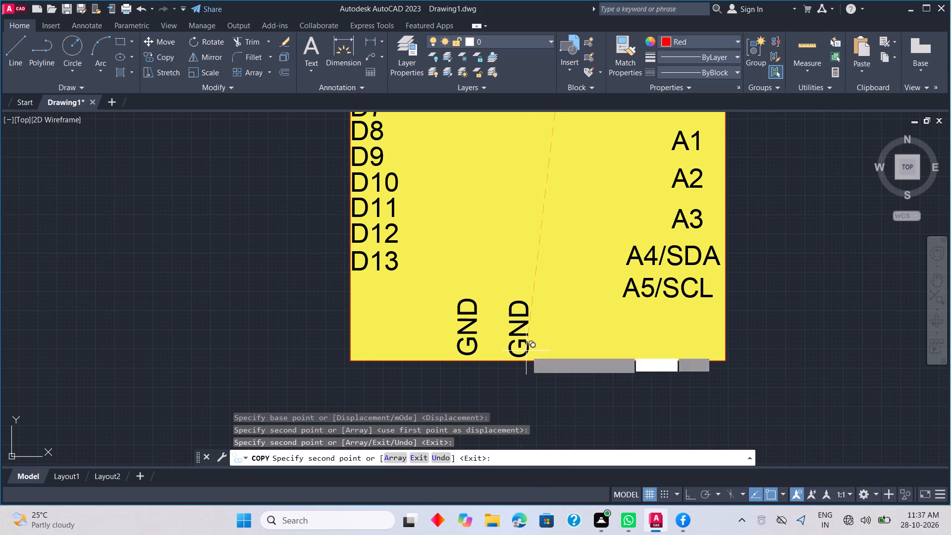
left_click(578, 351)
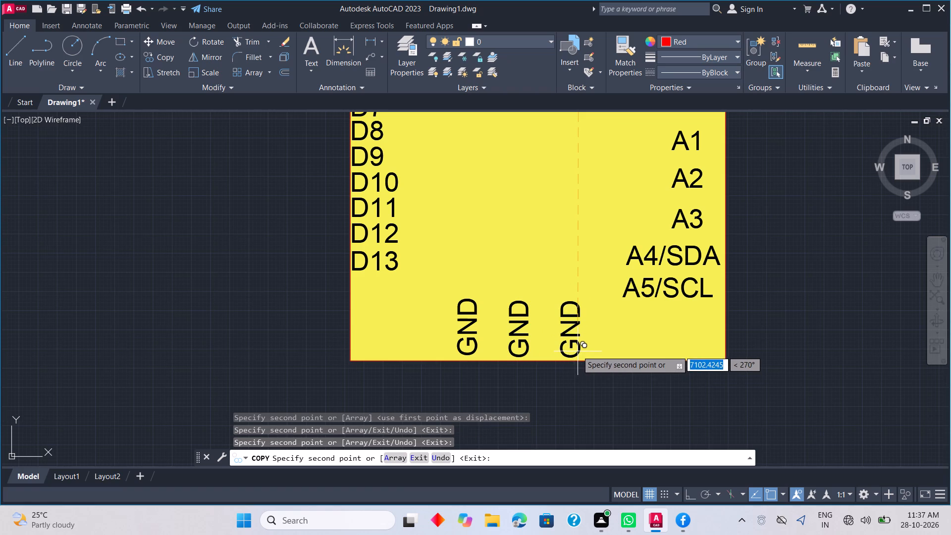
key("Escape")
Examine the pin label layout in the Arduino block and its placement relative to the rest of the circuit.
scroll(485, 342, "down", 4)
middle_click_drag(490, 341, 511, 385)
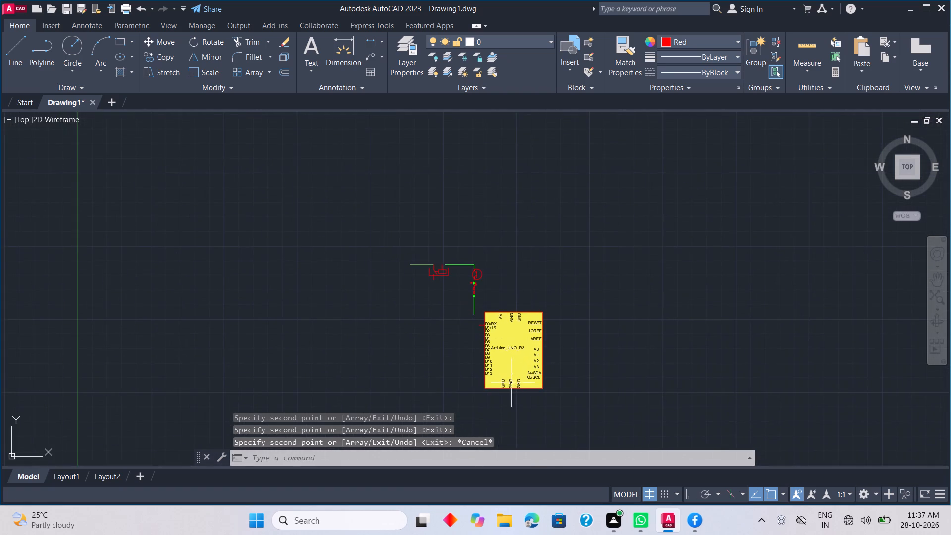
scroll(501, 274, "up", 1)
middle_click_drag(499, 322, 530, 230)
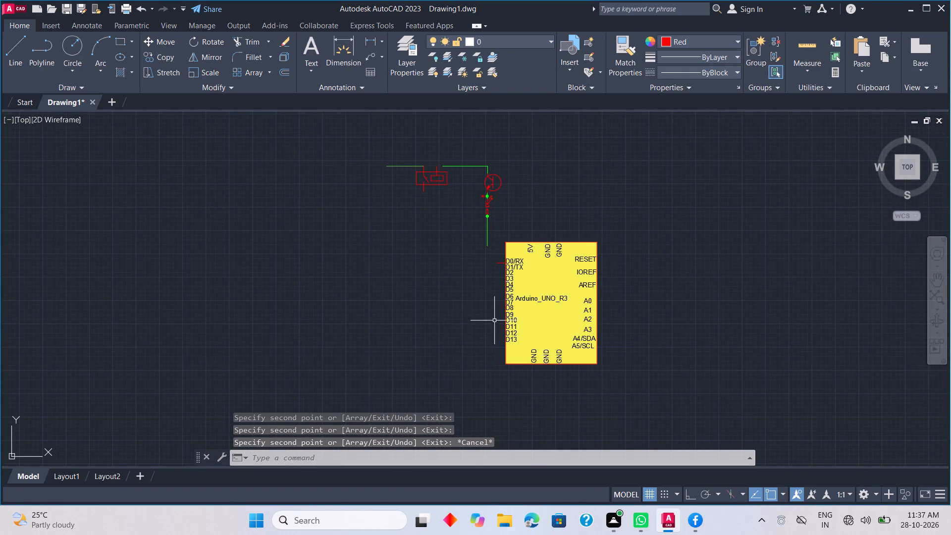
scroll(511, 287, "up", 2)
middle_click_drag(510, 324, 518, 288)
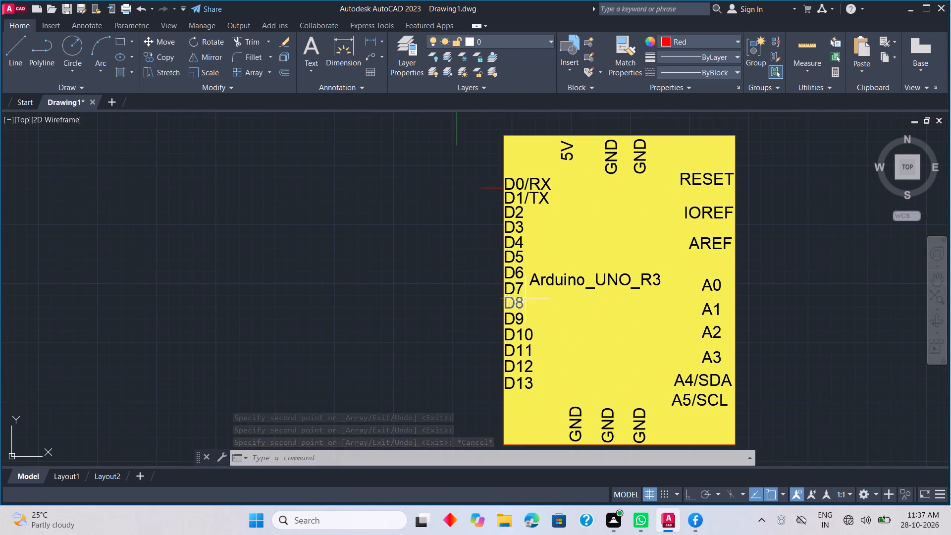
scroll(549, 310, "down", 3)
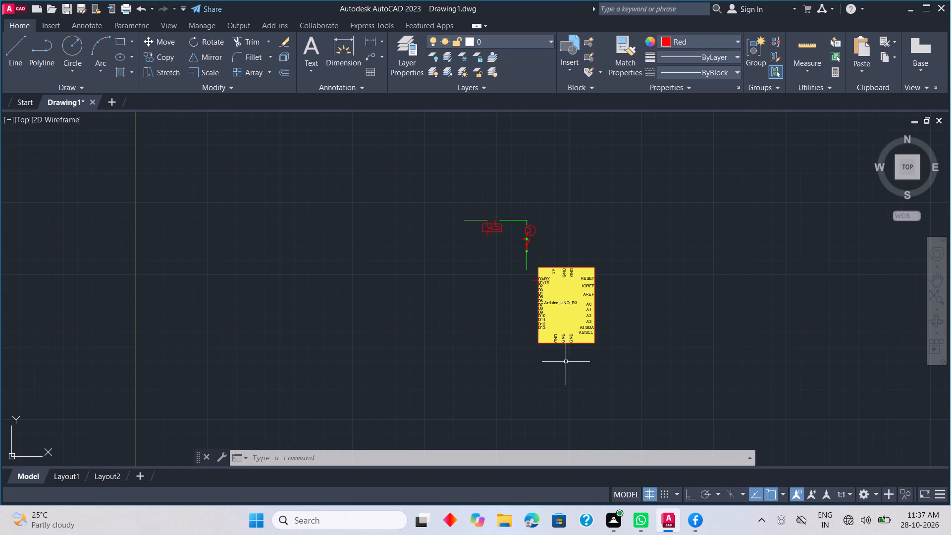
scroll(566, 361, "down", 1)
scroll(577, 368, "up", 1)
middle_click_drag(576, 368, 576, 368)
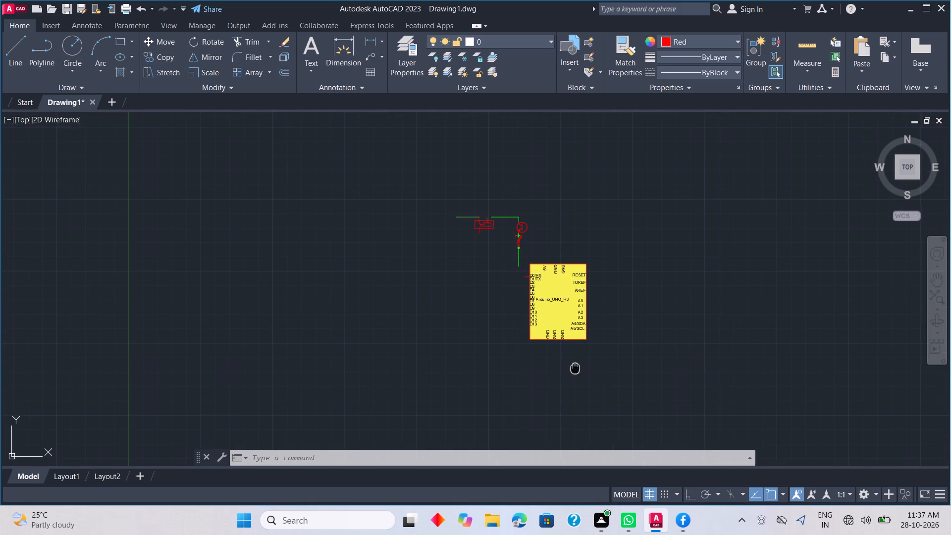
middle_click_drag(576, 368, 635, 344)
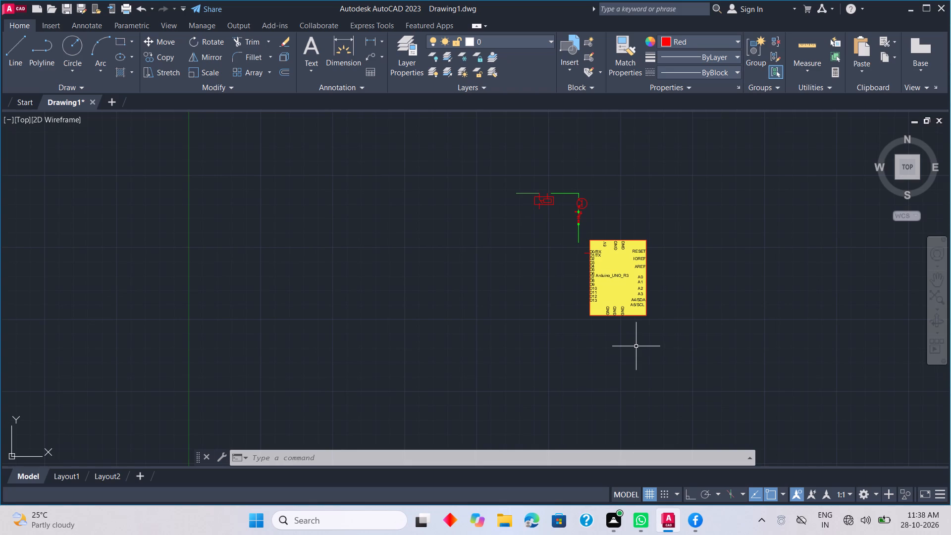
Move the D13 label slightly down along the block's left edge, widening its gap below D12.
scroll(586, 280, "up", 2)
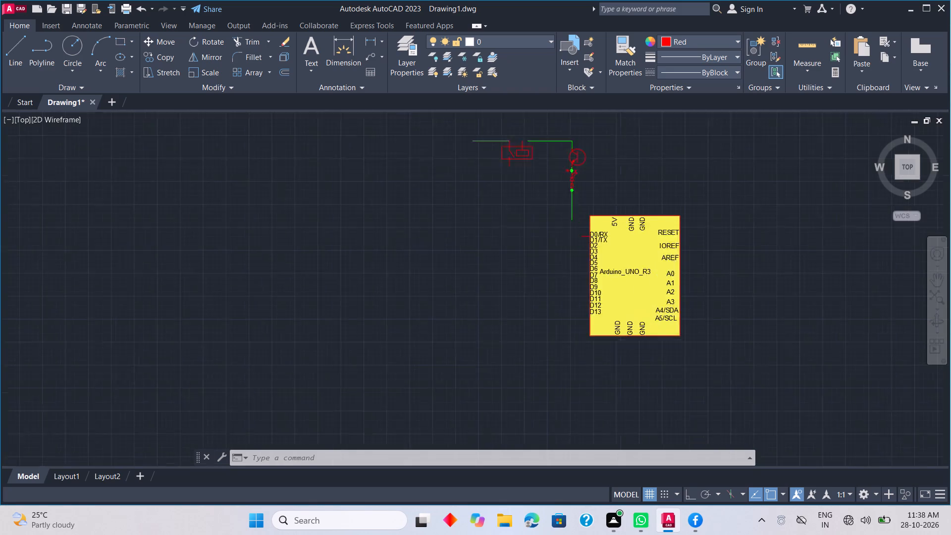
scroll(599, 287, "up", 1)
middle_click_drag(608, 308, 612, 284)
scroll(605, 329, "up", 2)
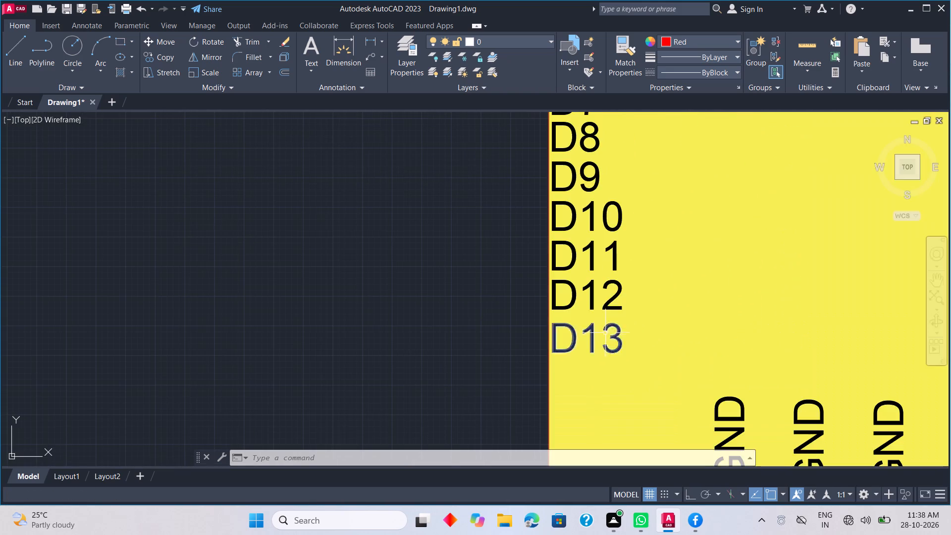
left_click(618, 328)
left_click(547, 351)
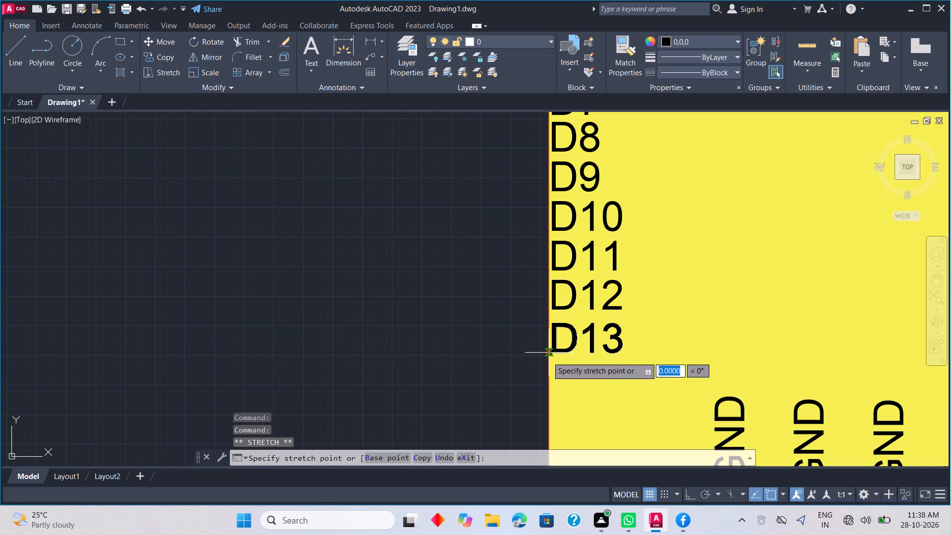
left_click(548, 374)
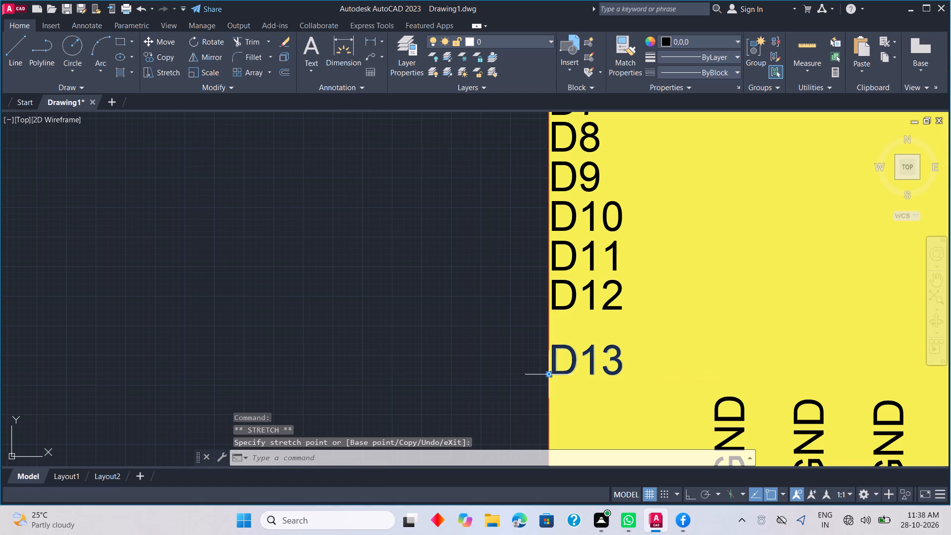
Move the D12, D11 and D10 labels down along the block's left edge, spacing them evenly above D13.
key("Escape")
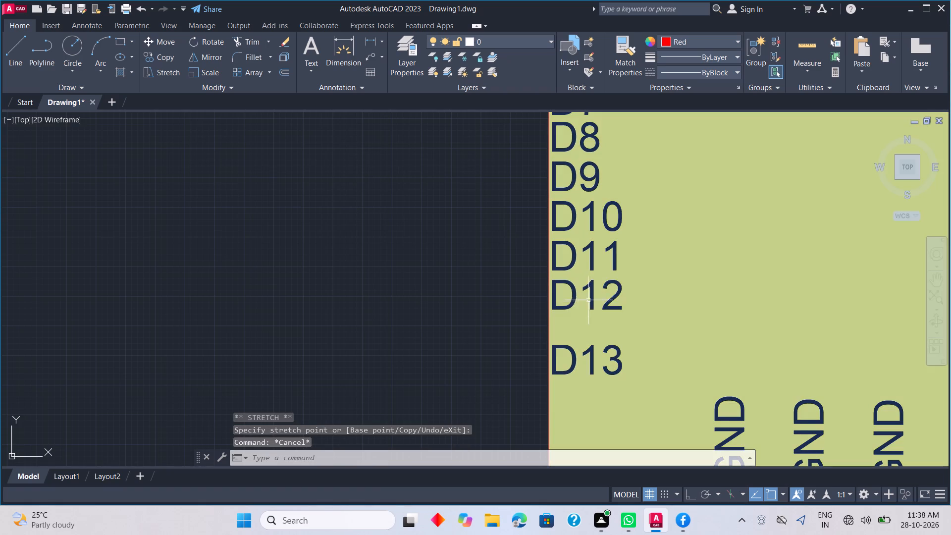
left_click(589, 300)
left_click(550, 308)
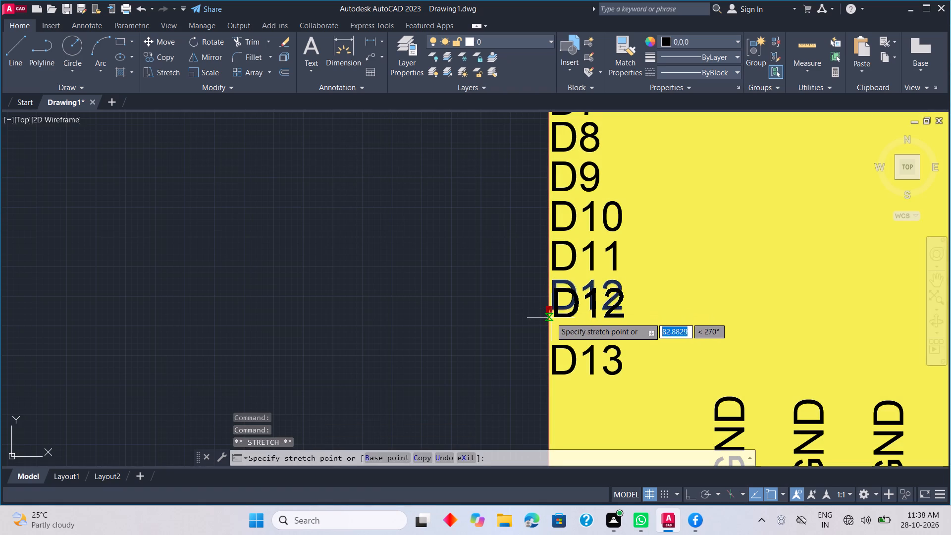
left_click(550, 328)
key("Escape")
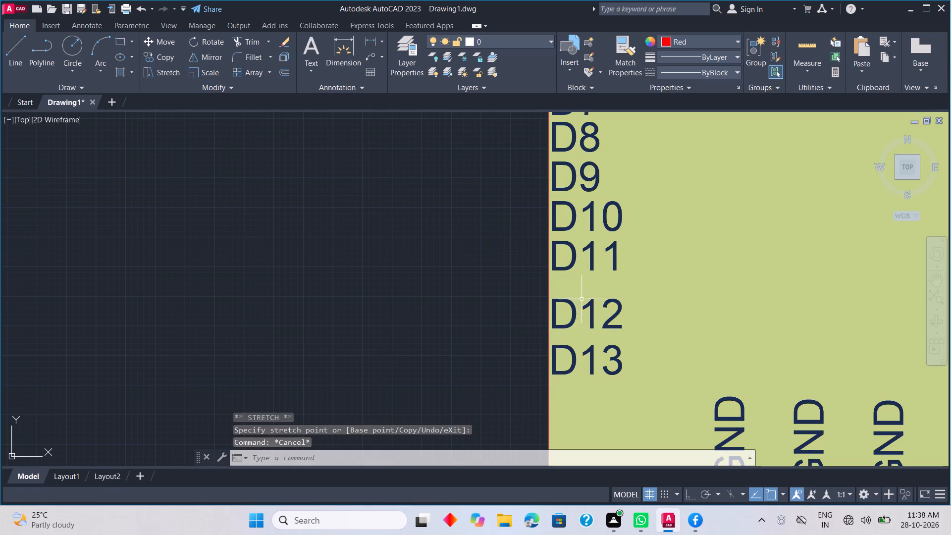
left_click(590, 267)
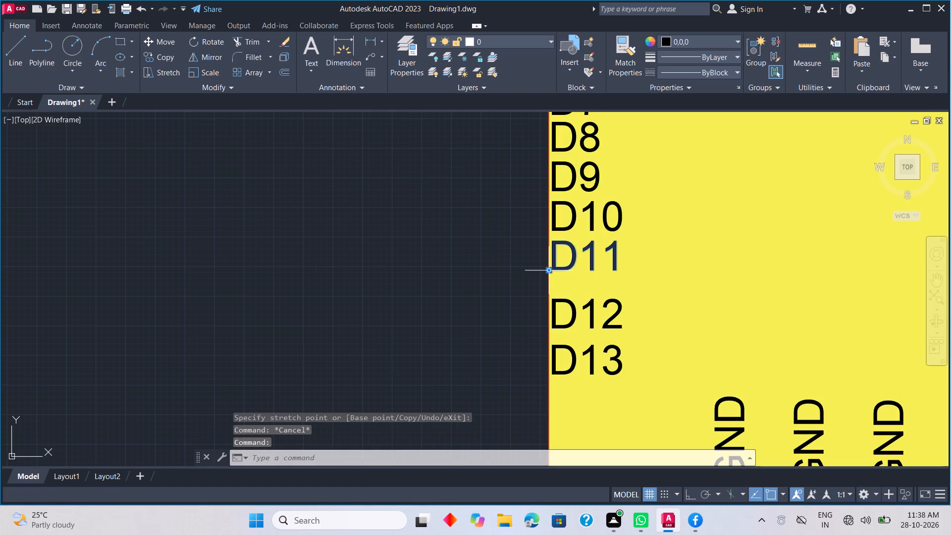
left_click(549, 271)
left_click(550, 282)
key("Escape")
middle_click_drag(598, 277, 598, 326)
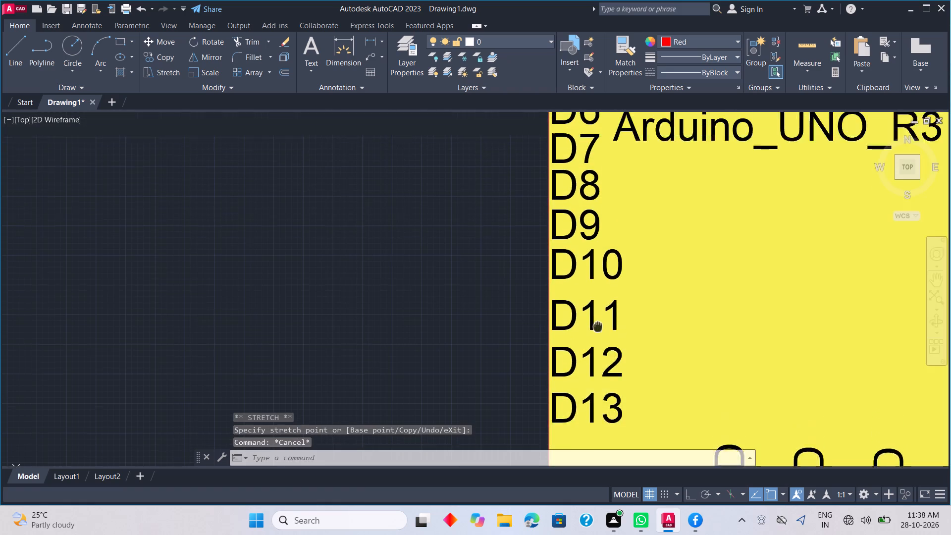
middle_click_drag(598, 326, 598, 348)
left_click(594, 296)
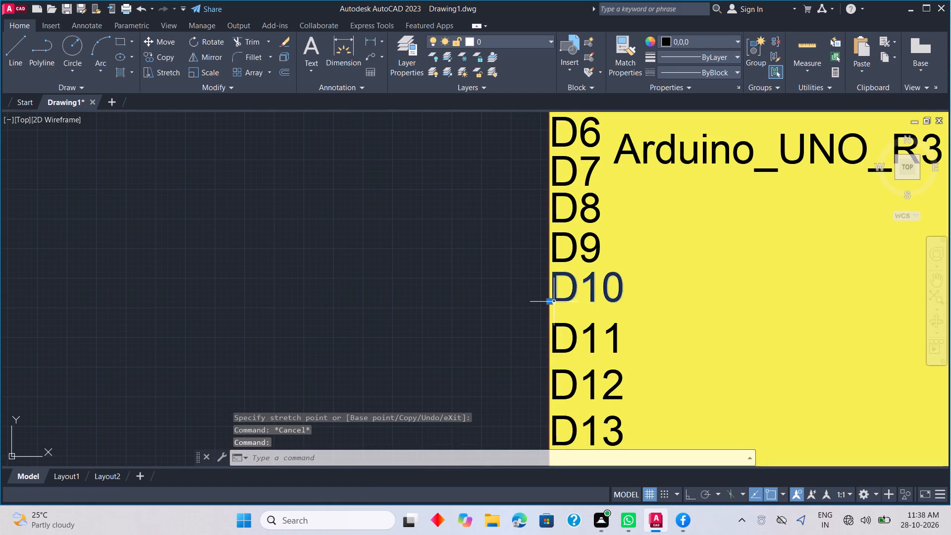
left_click(551, 302)
left_click(549, 308)
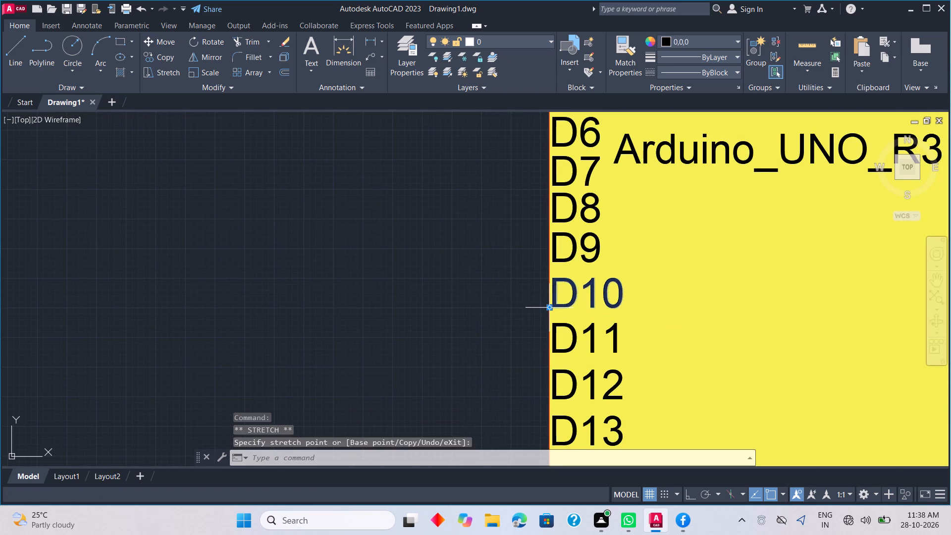
key("Escape")
Move the D0/RX label up along the block's left edge, away from D1/TX.
middle_click_drag(596, 283, 603, 374)
scroll(603, 361, "down", 3)
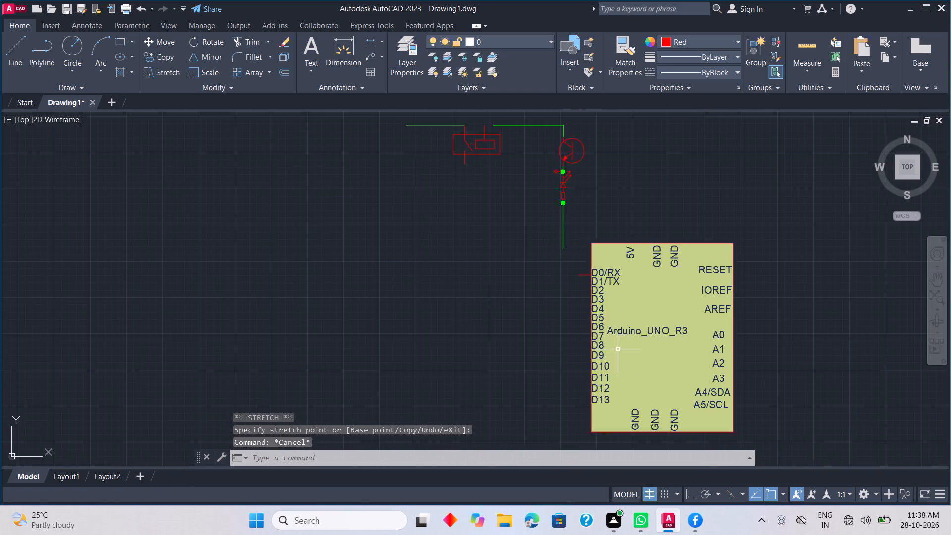
middle_click_drag(618, 349, 627, 407)
scroll(604, 334, "up", 2)
left_click(625, 325)
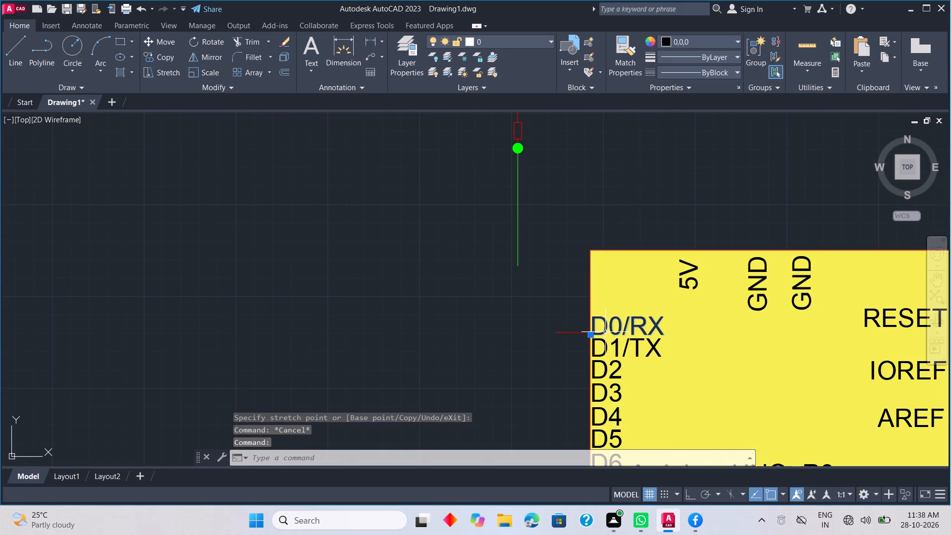
left_click(589, 334)
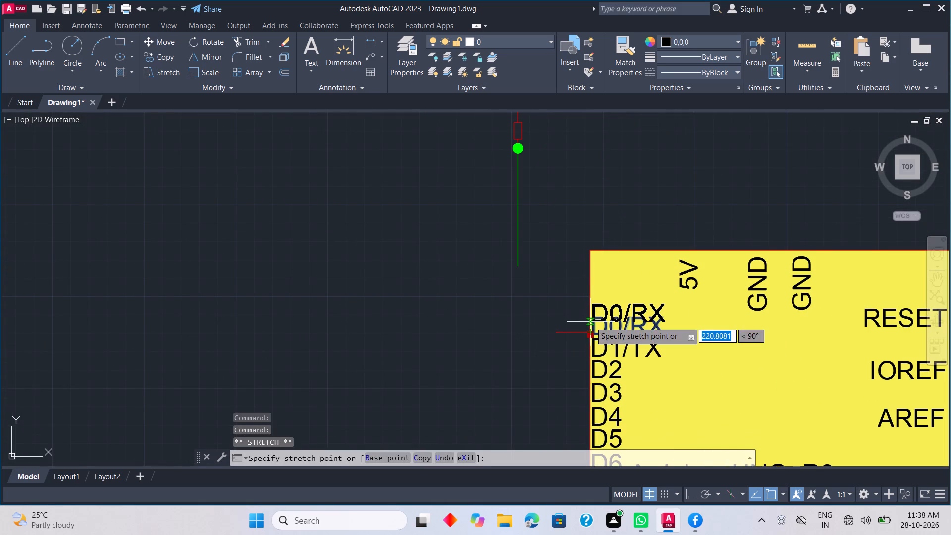
left_click(590, 322)
key("Escape")
Move the D1/TX and D2 labels slightly up along the left edge to follow D0/RX with wider spacing.
left_click(605, 347)
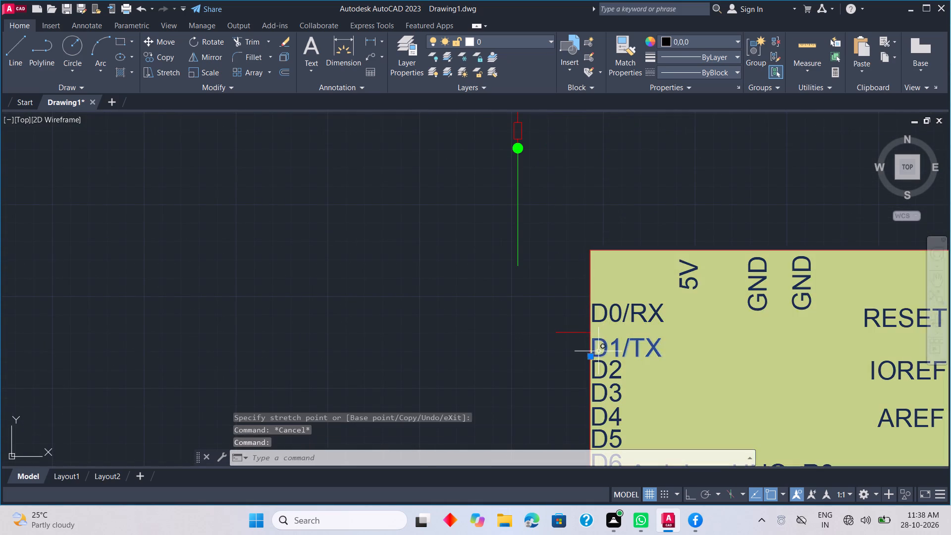
left_click(593, 354)
scroll(587, 350, "up", 3)
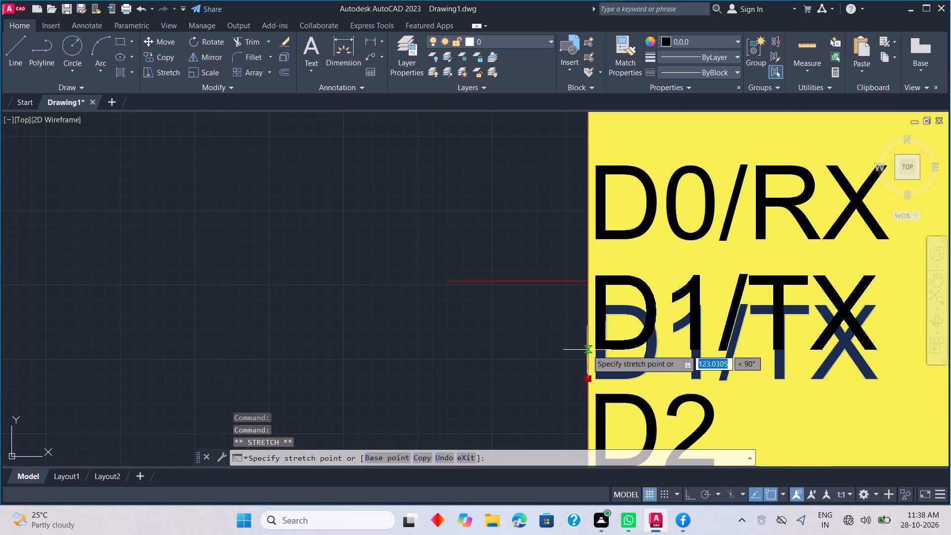
left_click(588, 349)
key("Escape")
scroll(641, 358, "down", 3)
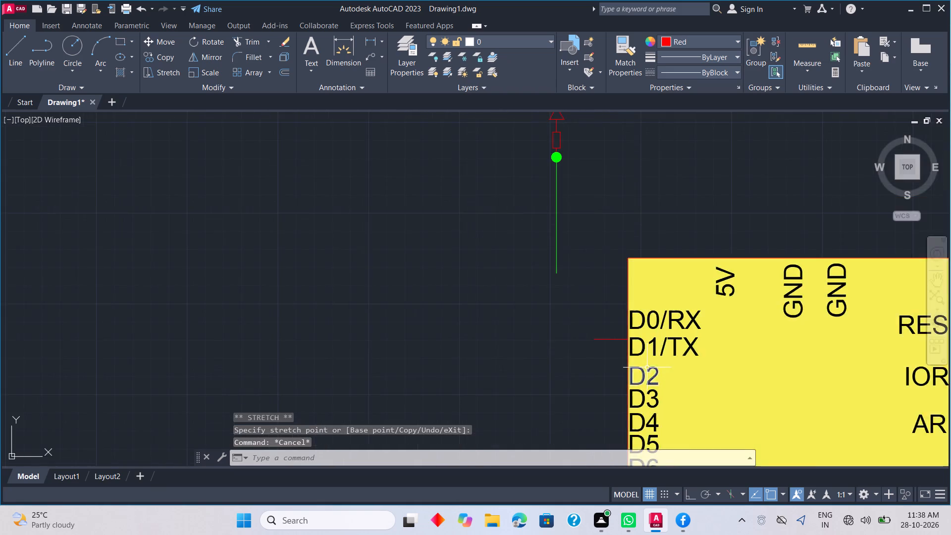
middle_click_drag(647, 368, 658, 280)
left_click(663, 288)
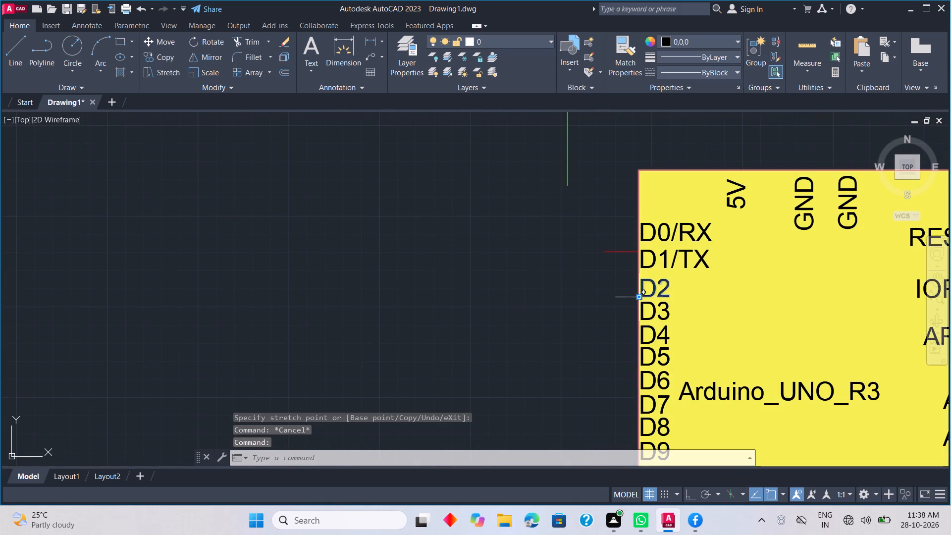
left_click(638, 299)
left_click(638, 293)
key("Escape")
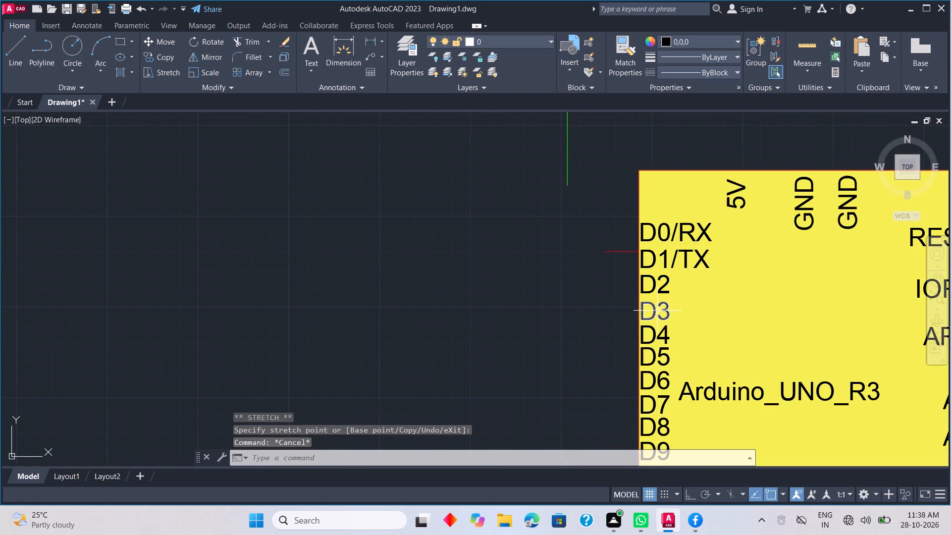
Move the D13 label further down the block's left edge, widening its gap below D12.
scroll(656, 313, "up", 1)
middle_click_drag(656, 313, 594, 281)
scroll(631, 303, "down", 3)
middle_click_drag(634, 366, 644, 288)
scroll(649, 306, "up", 4)
middle_click_drag(610, 364, 652, 270)
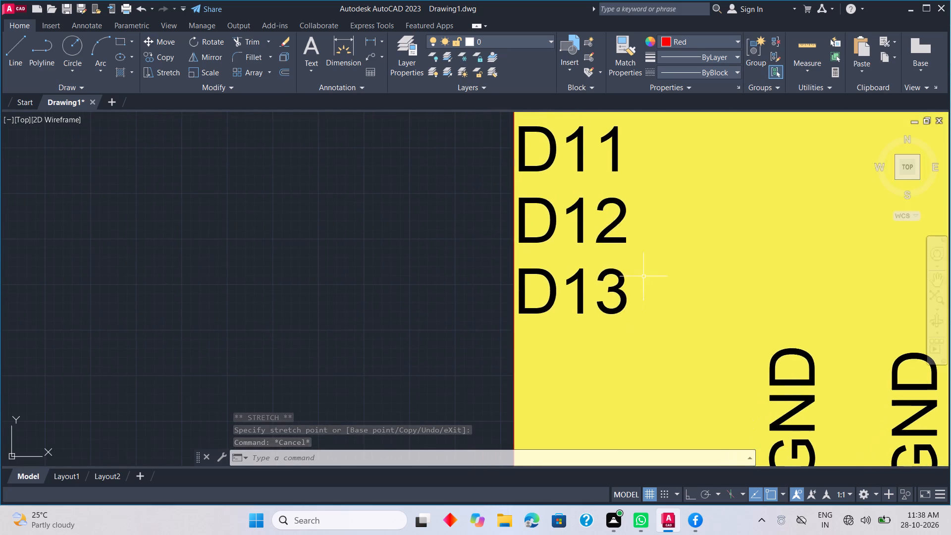
left_click(622, 292)
left_click_drag(515, 313, 515, 318)
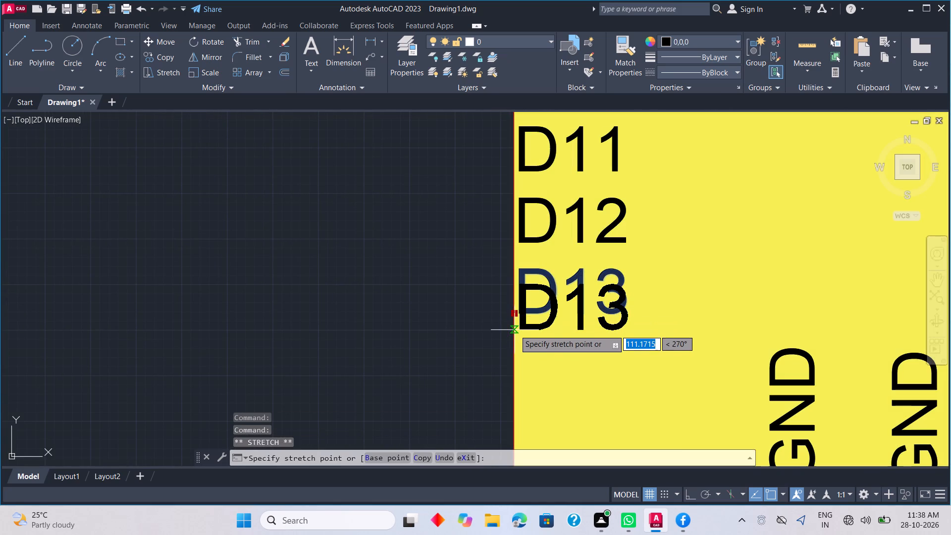
left_click(515, 332)
Move the D12 label further down the left edge, between D11 and D13.
middle_click_drag(567, 290, 584, 387)
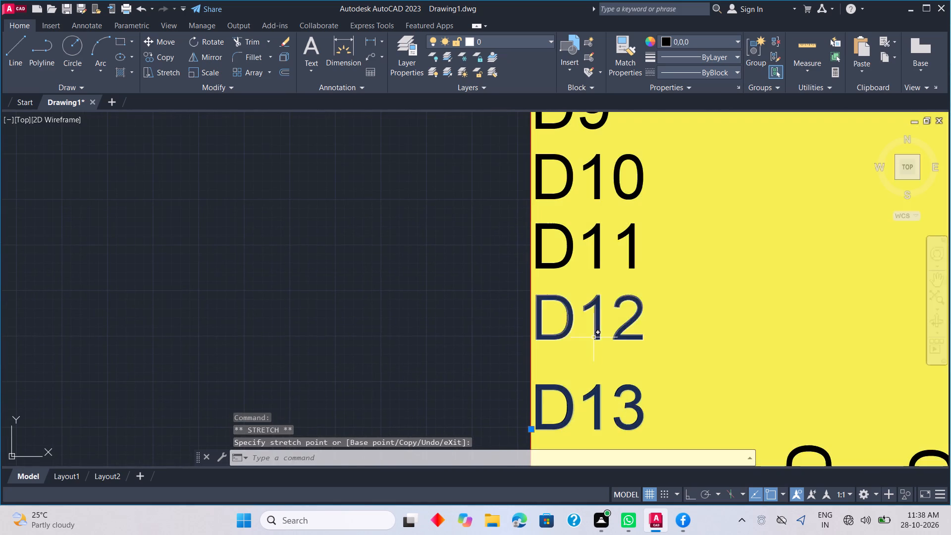
left_click(593, 337)
left_click_drag(532, 339, 529, 349)
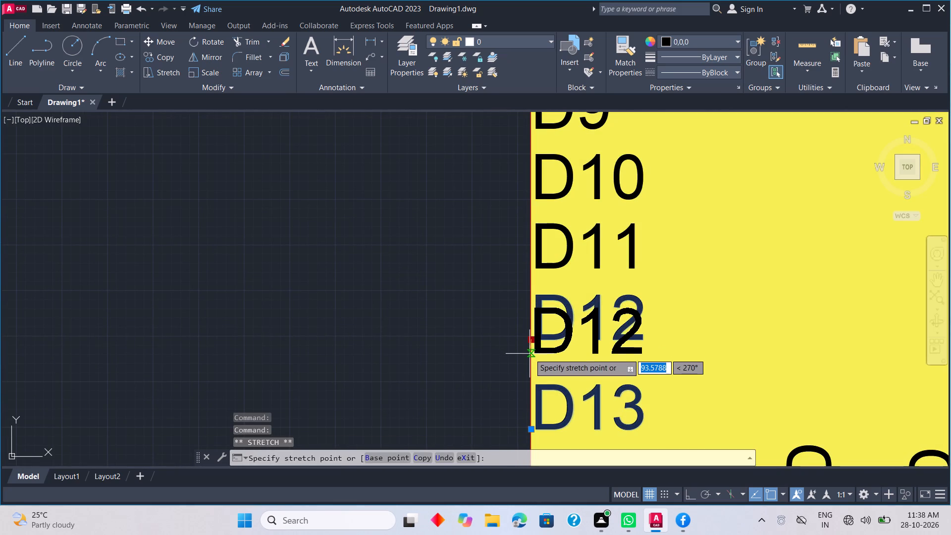
left_click(529, 354)
left_click_drag(533, 354, 532, 359)
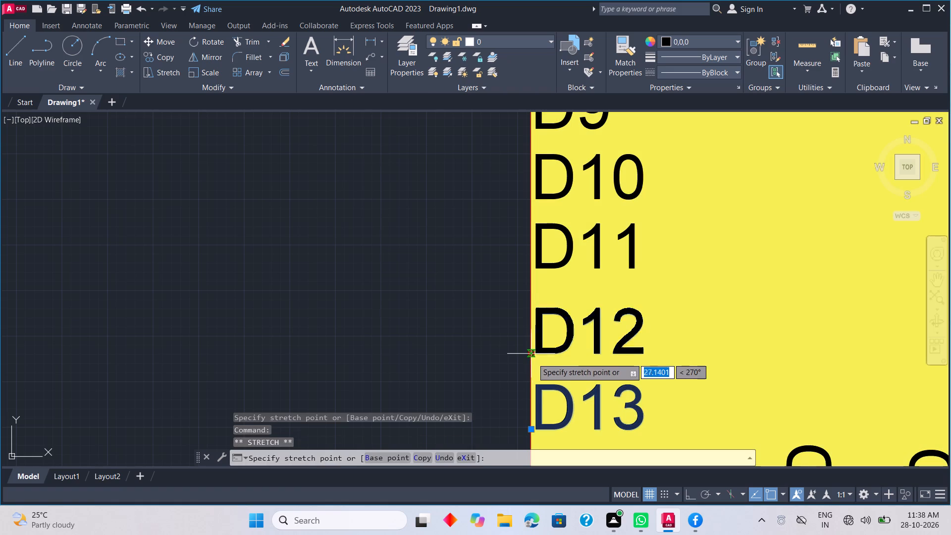
left_click_drag(532, 359, 532, 360)
left_click(532, 360)
key("Escape")
Move the D11 and D10 labels slightly further down the left edge, matching the spacing of D12 and D13.
middle_click_drag(577, 296, 581, 367)
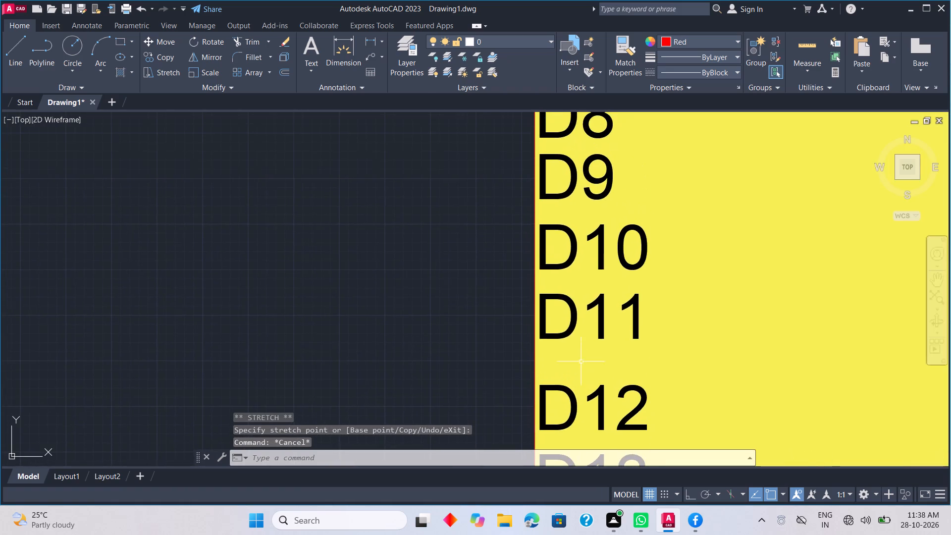
left_click(599, 324)
left_click(536, 336)
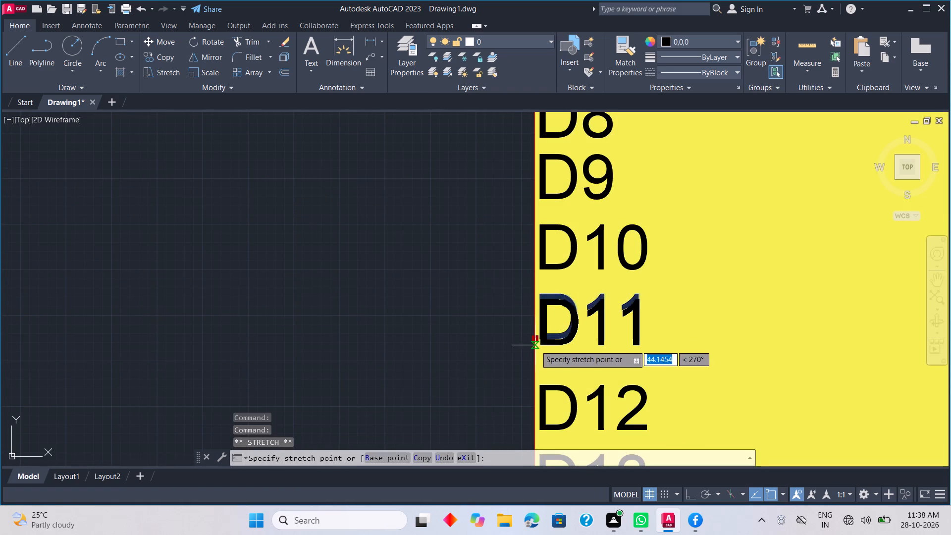
left_click(535, 351)
key("Escape")
middle_click_drag(564, 318, 573, 369)
scroll(570, 334, "down", 1)
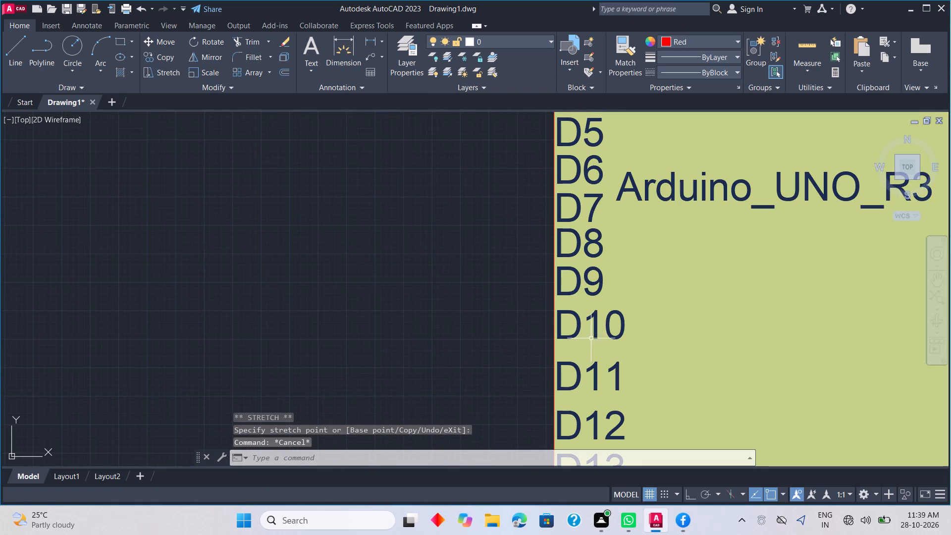
left_click(593, 331)
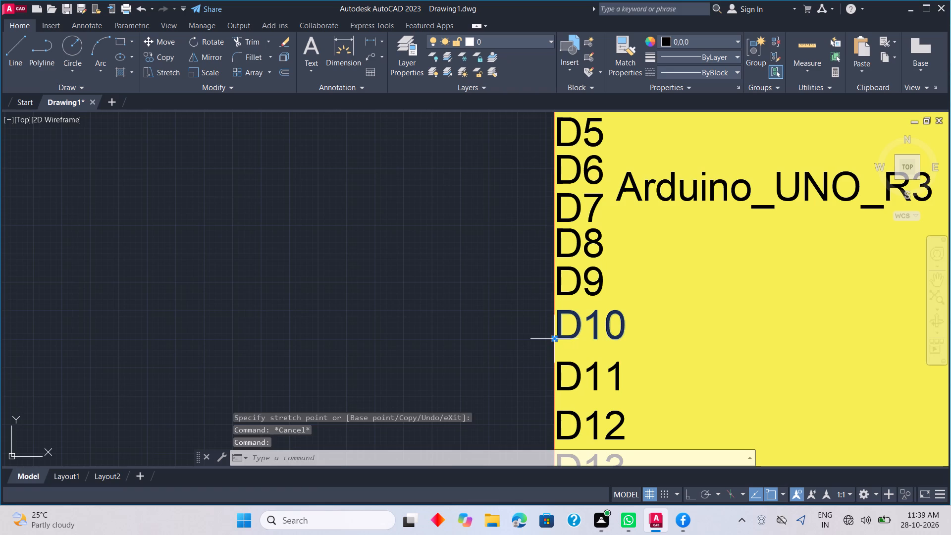
left_click(552, 339)
left_click(555, 347)
key("Escape")
Move the D9 label slightly down the left edge, closer to D10 and further from D8.
middle_click_drag(580, 317, 582, 359)
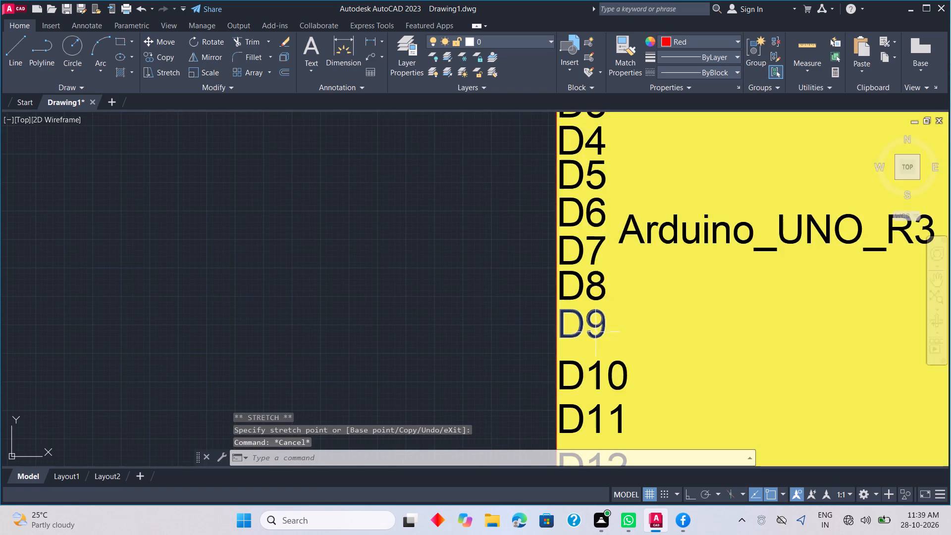
left_click(601, 327)
left_click(559, 337)
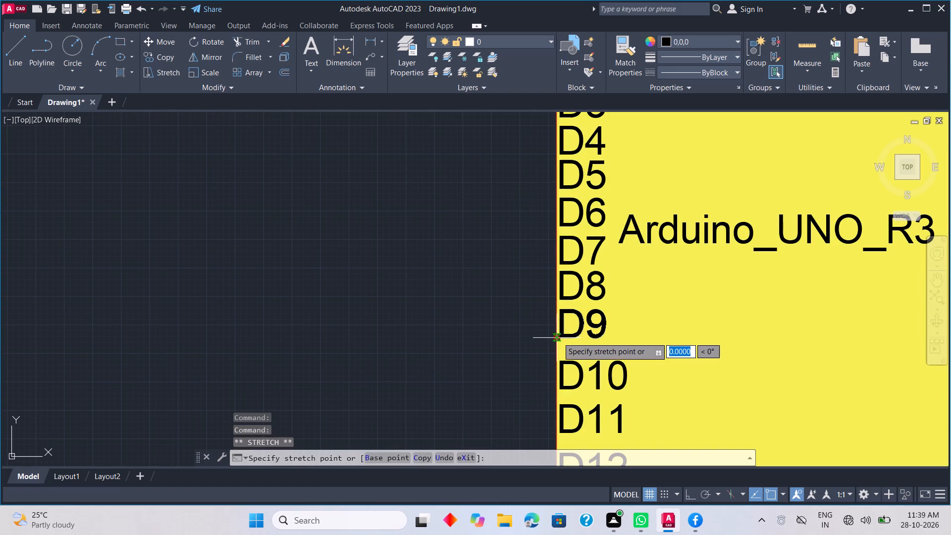
left_click(558, 347)
key("Escape")
Move the D0/RX label further up the block's left edge, widening its gap above D1/TX.
scroll(603, 320, "down", 4)
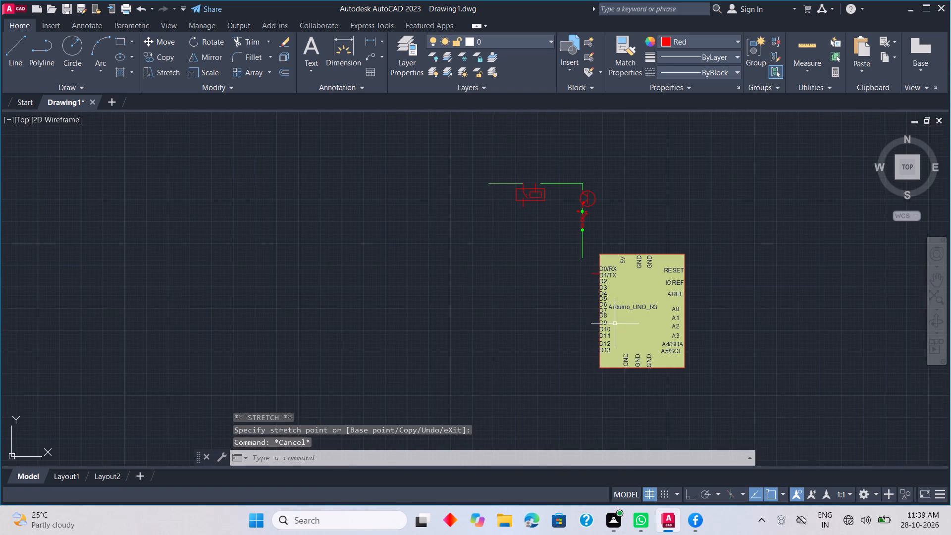
scroll(619, 328, "down", 2)
scroll(617, 328, "up", 2)
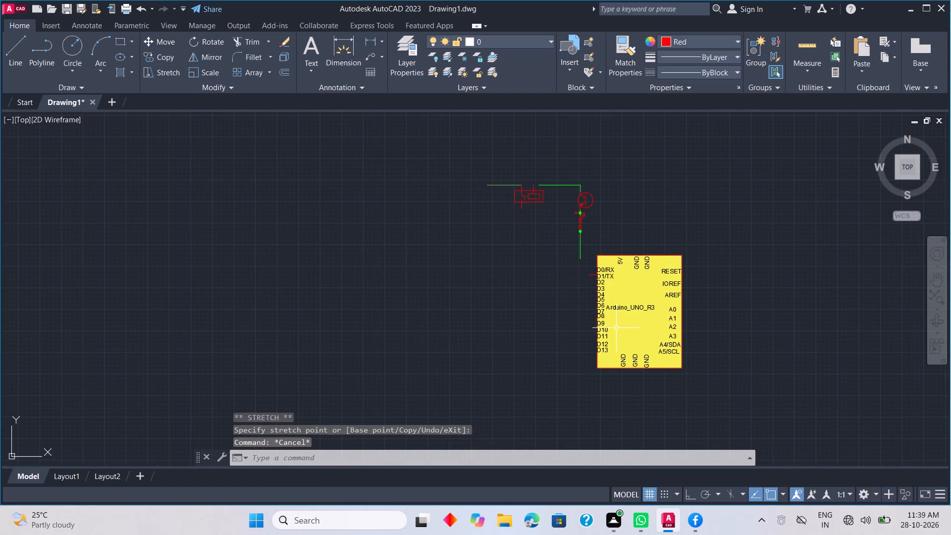
middle_click_drag(616, 328, 618, 377)
scroll(604, 363, "up", 4)
middle_click_drag(604, 361, 612, 371)
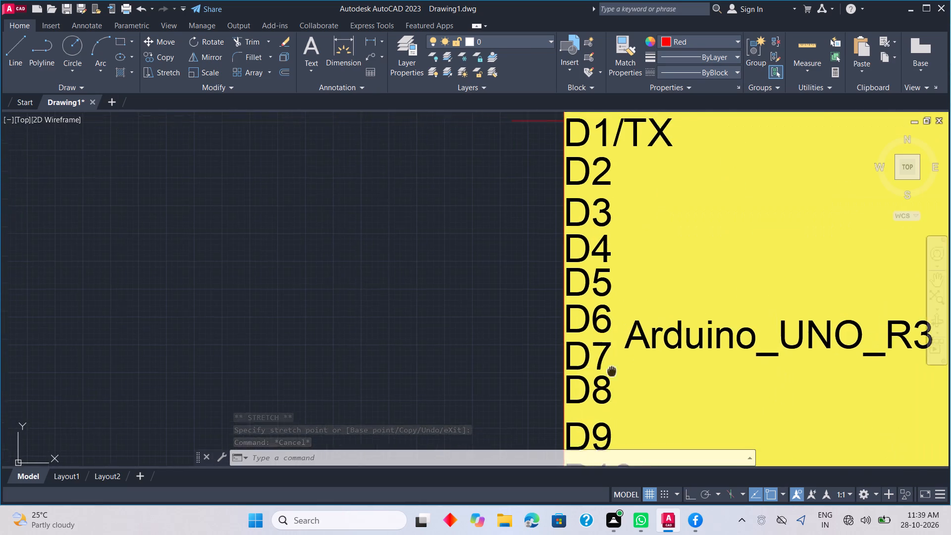
middle_click_drag(612, 371, 651, 446)
middle_click_drag(669, 315, 670, 420)
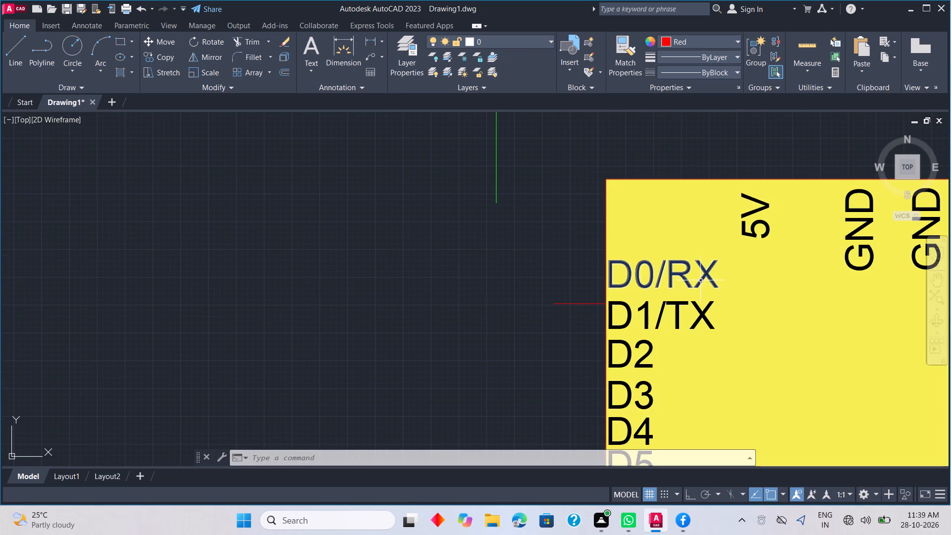
left_click(706, 278)
left_click(606, 288)
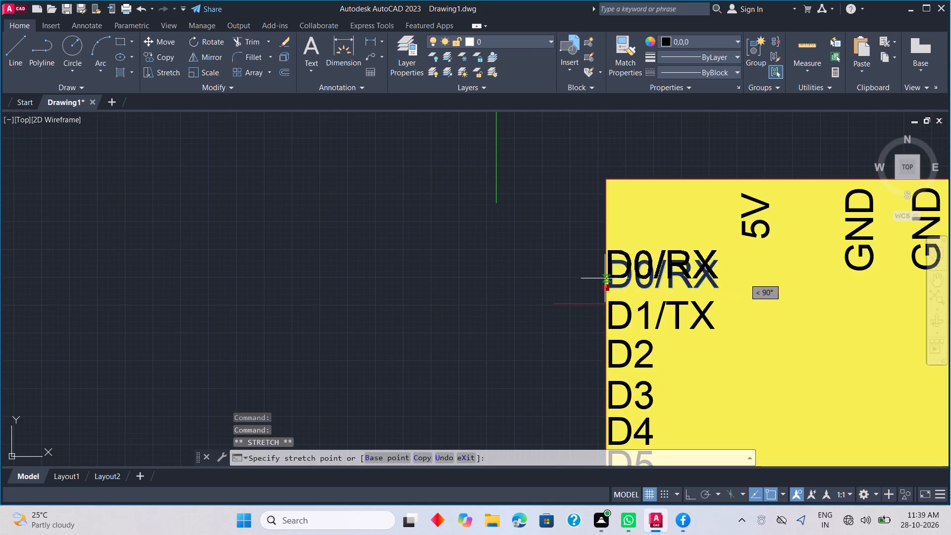
left_click(605, 278)
key("Escape")
Move the D1/TX and D2 labels further up the left edge, evening their spacing below D0/RX.
left_click(618, 302)
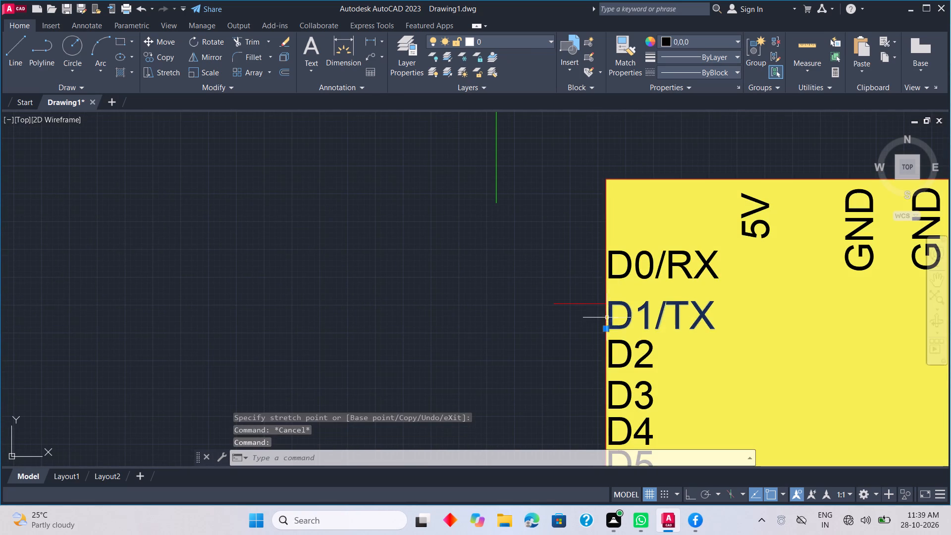
left_click(605, 326)
left_click(605, 321)
key("Escape")
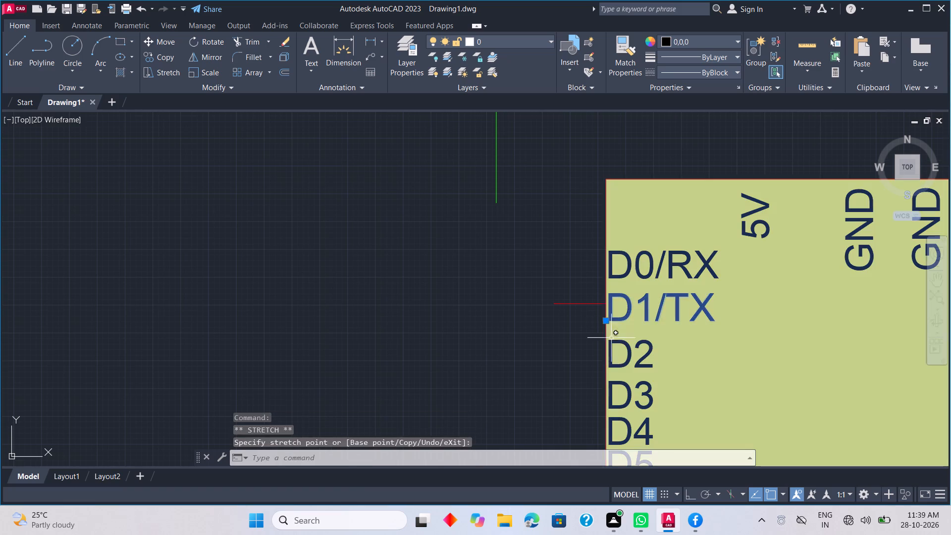
left_click(616, 342)
left_click(606, 365)
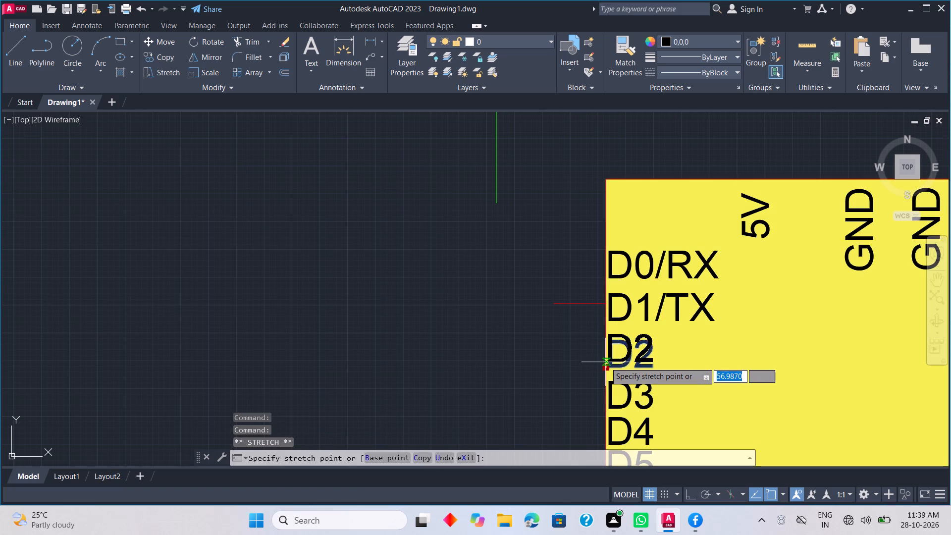
left_click(605, 362)
key("Escape")
middle_click_drag(611, 369, 627, 296)
scroll(634, 325, "down", 3)
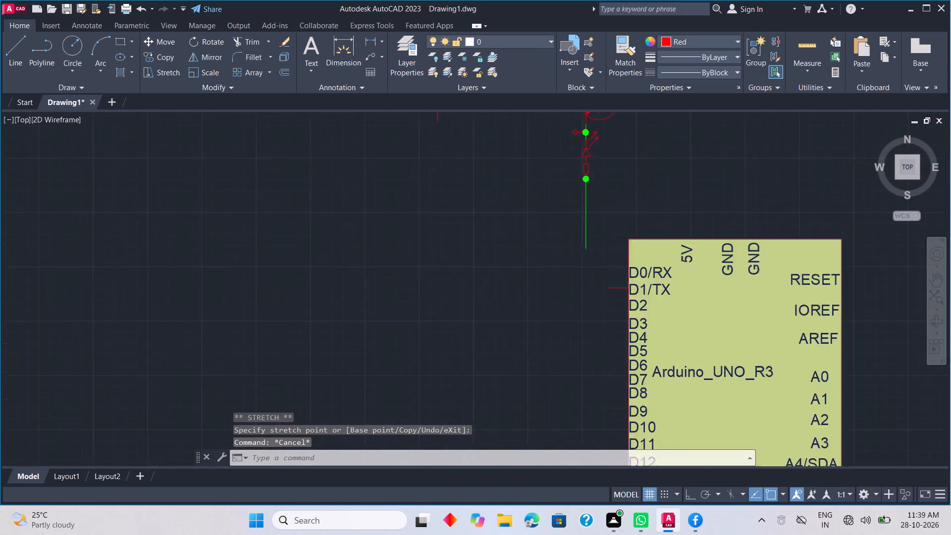
Move the D3 label slightly up the block's left edge, closer to D2 and further from D4.
middle_click_drag(640, 339, 638, 281)
scroll(643, 321, "up", 2)
middle_click_drag(631, 340, 631, 316)
middle_click_drag(634, 281, 635, 350)
middle_click_drag(634, 235, 641, 305)
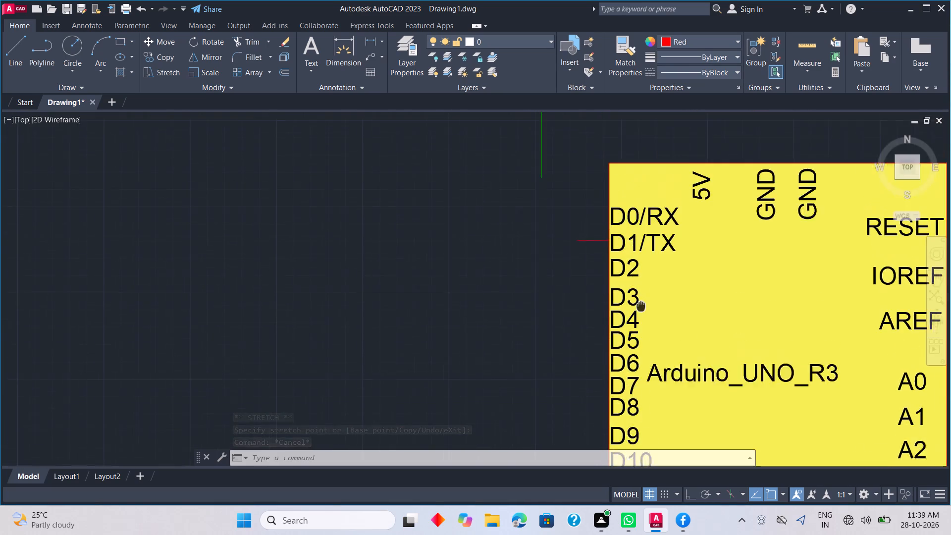
middle_click_drag(641, 305, 641, 321)
scroll(629, 313, "up", 3)
left_click(637, 313)
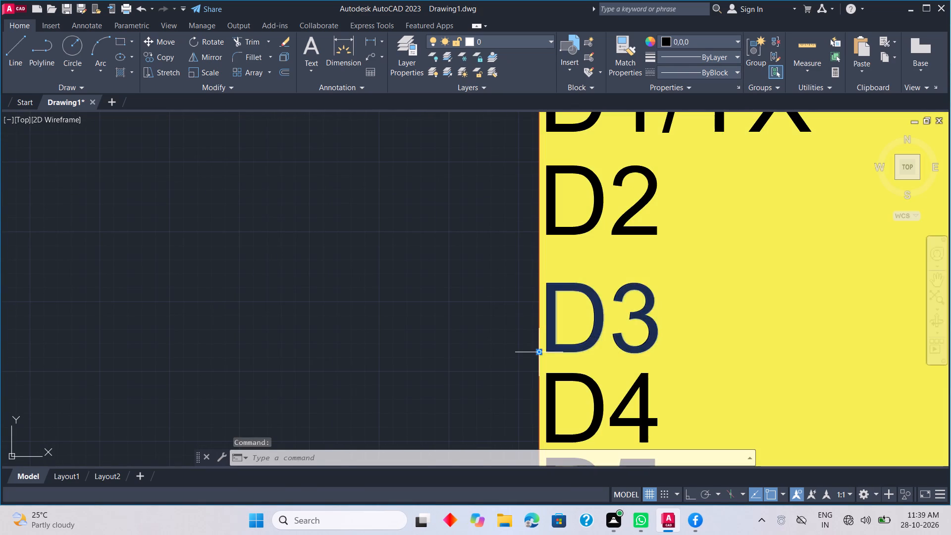
left_click(536, 353)
left_click(537, 335)
key("Escape")
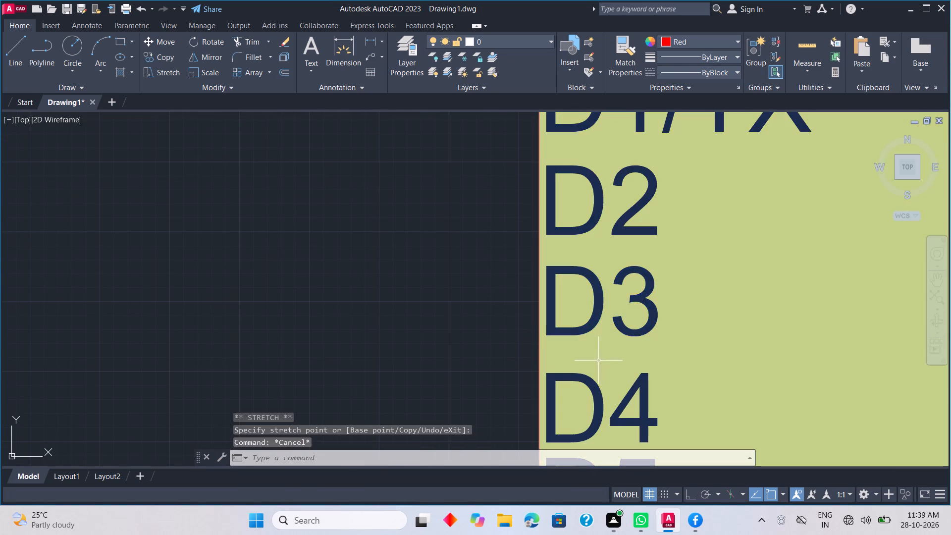
Move the D4 label slightly up the left edge, evening its spacing between D3 and D5.
middle_click_drag(602, 372, 614, 302)
left_click(608, 324)
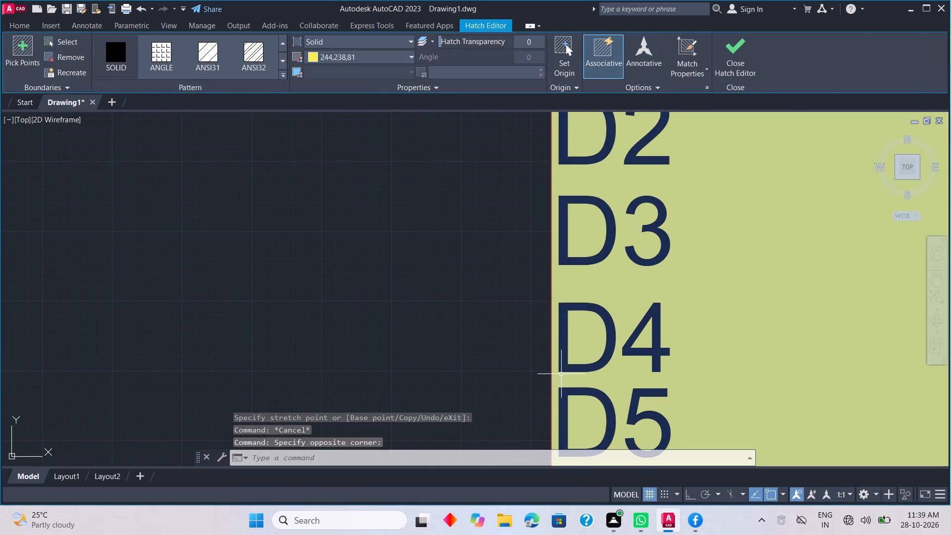
key("Escape")
left_click(563, 365)
key("Escape")
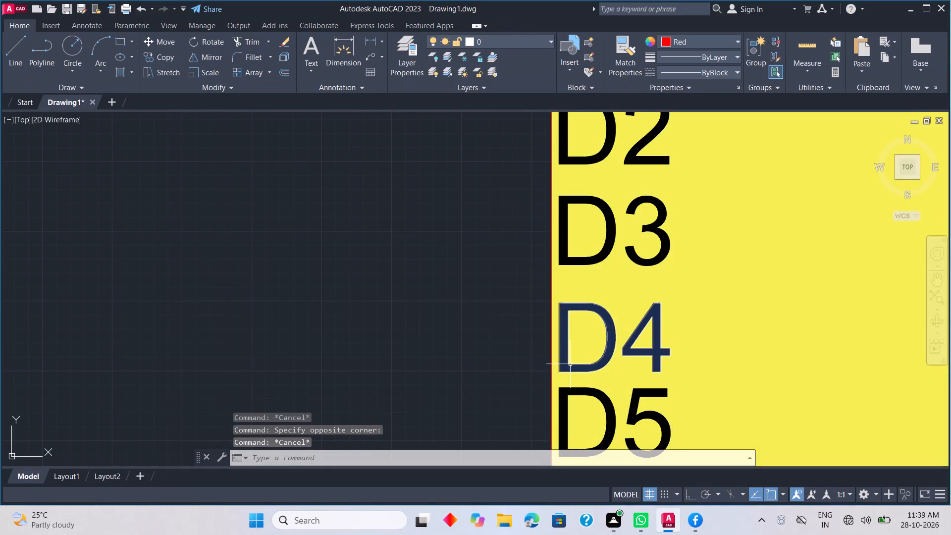
left_click(566, 367)
key("Escape")
left_click(558, 368)
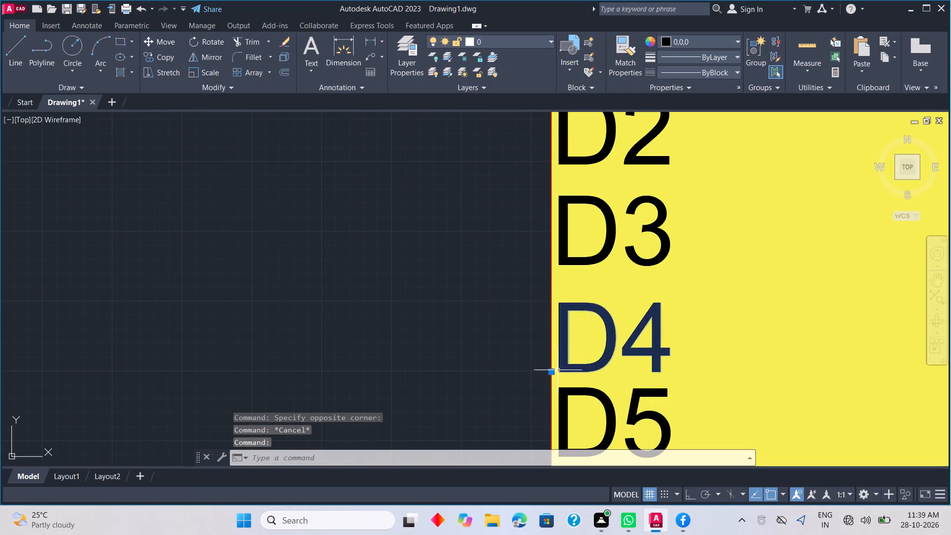
left_click(554, 373)
left_click(553, 362)
key("Escape")
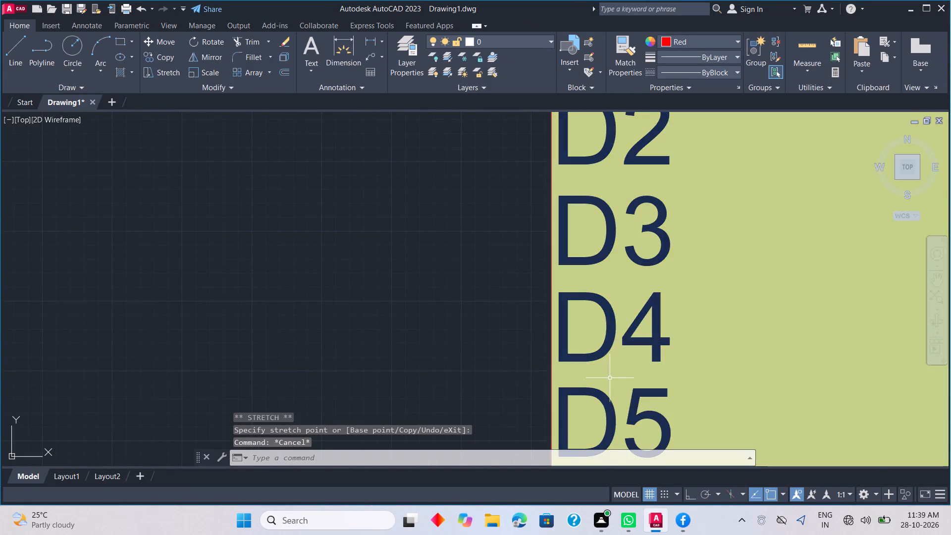
Shift the Arduino_UNO_R3 title slightly to the right, away from the D6 and D7 labels.
scroll(610, 377, "down", 3)
middle_click(637, 388)
scroll(637, 388, "down", 5)
scroll(644, 392, "up", 1)
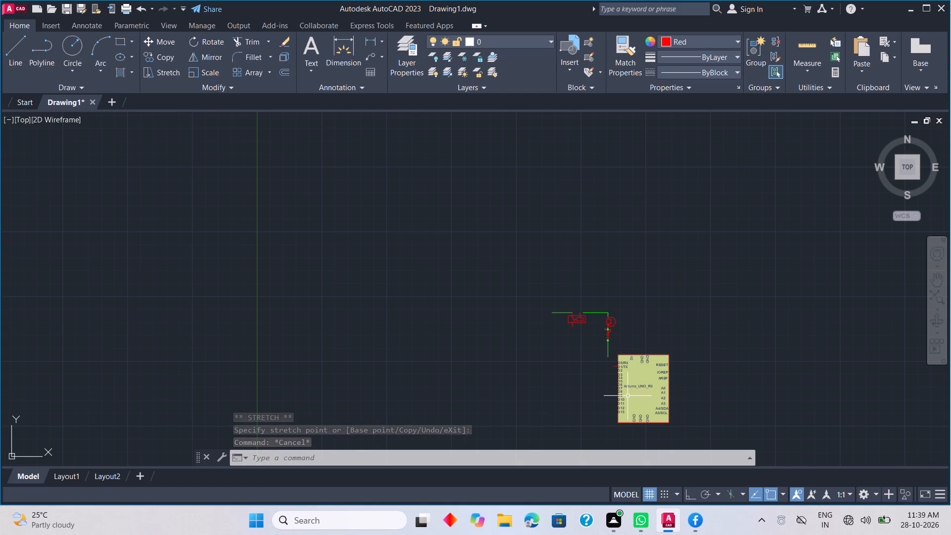
scroll(637, 395, "up", 1)
middle_click_drag(634, 394, 633, 327)
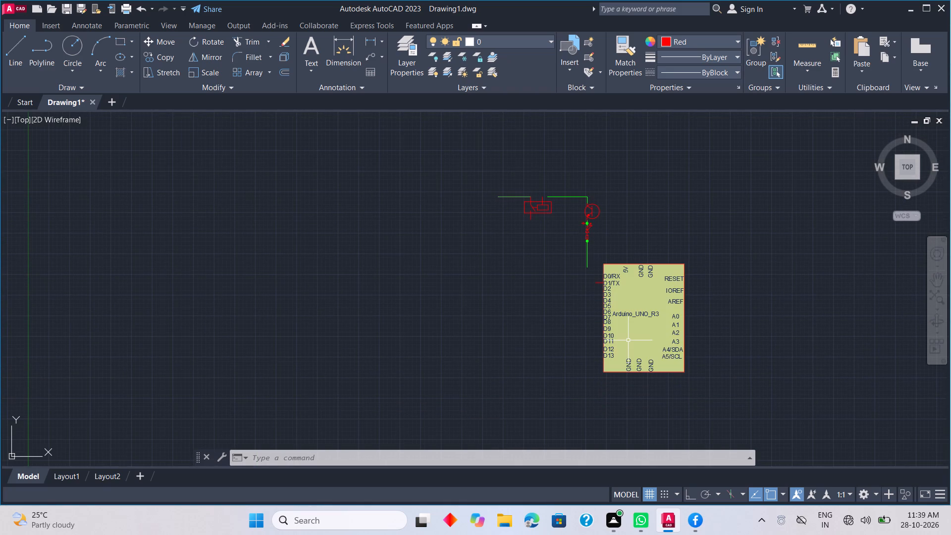
scroll(629, 318, "up", 2)
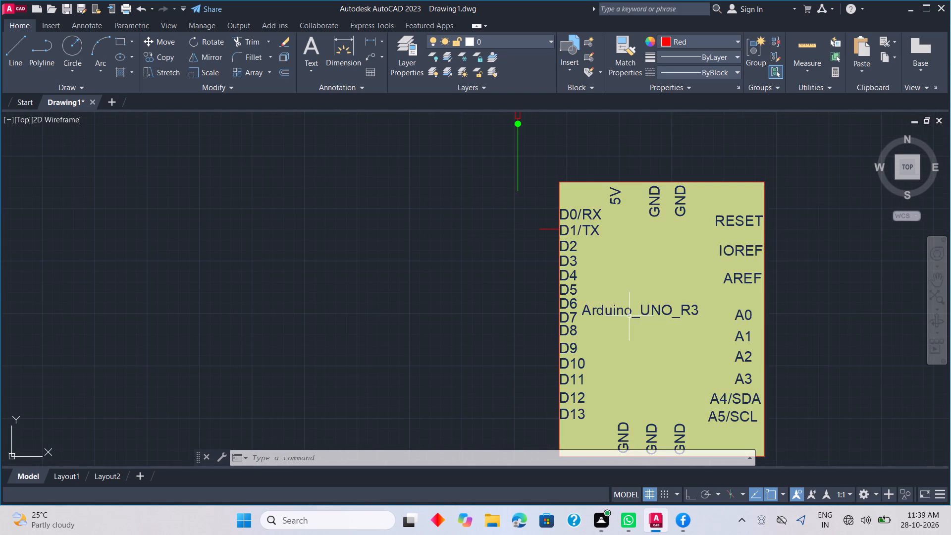
left_click(631, 315)
left_click(583, 314)
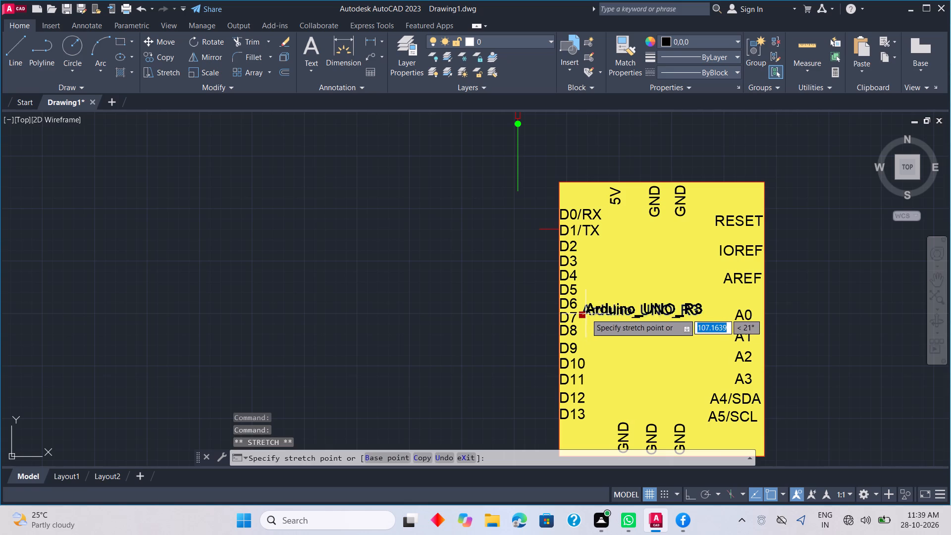
left_click(587, 314)
key("Escape")
Scale the whole Arduino block with its labels and pin line down to about 0.93 from its lower-right corner.
scroll(587, 314, "down", 2)
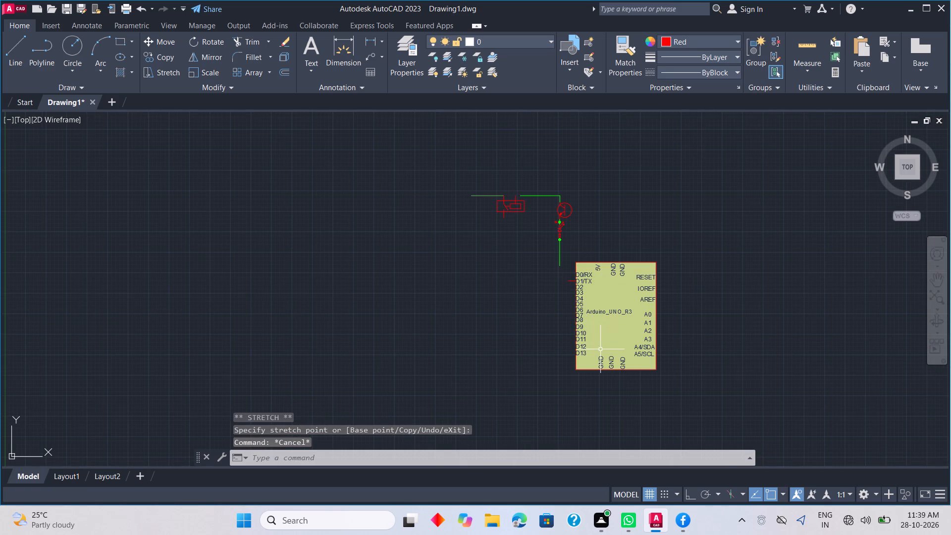
left_click(566, 252)
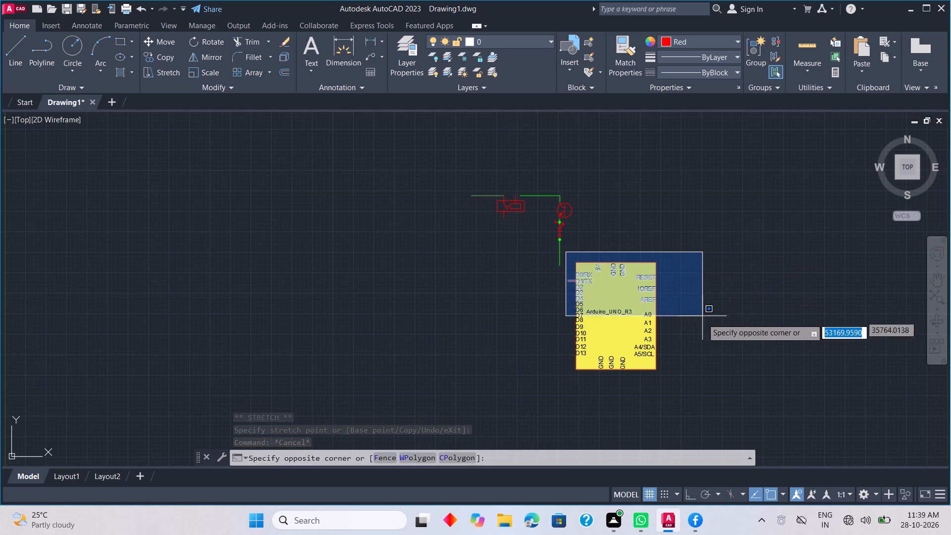
left_click(692, 408)
right_click(700, 390)
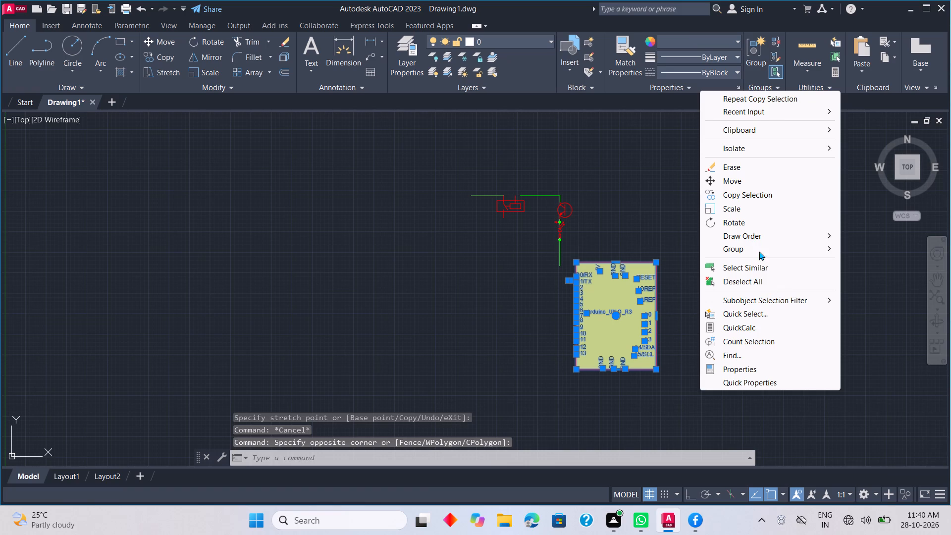
left_click(755, 214)
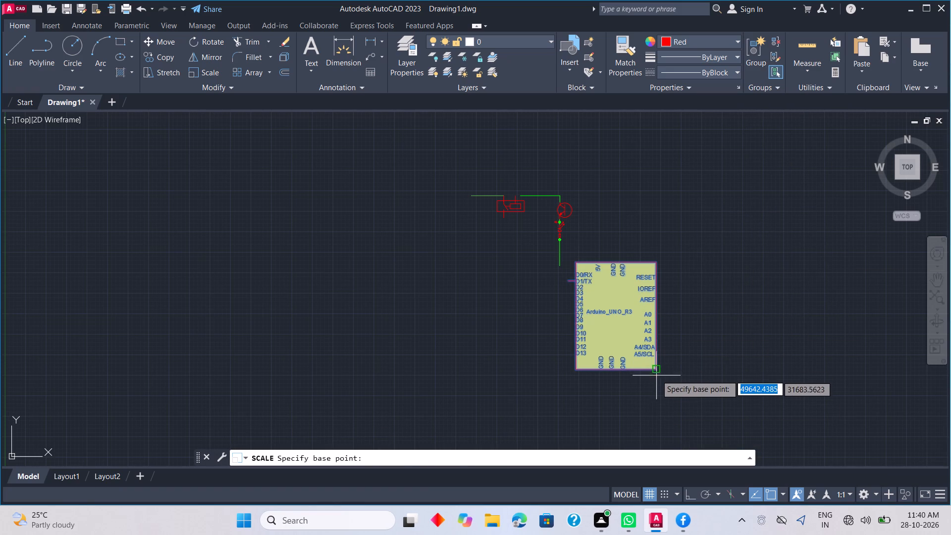
left_click(656, 374)
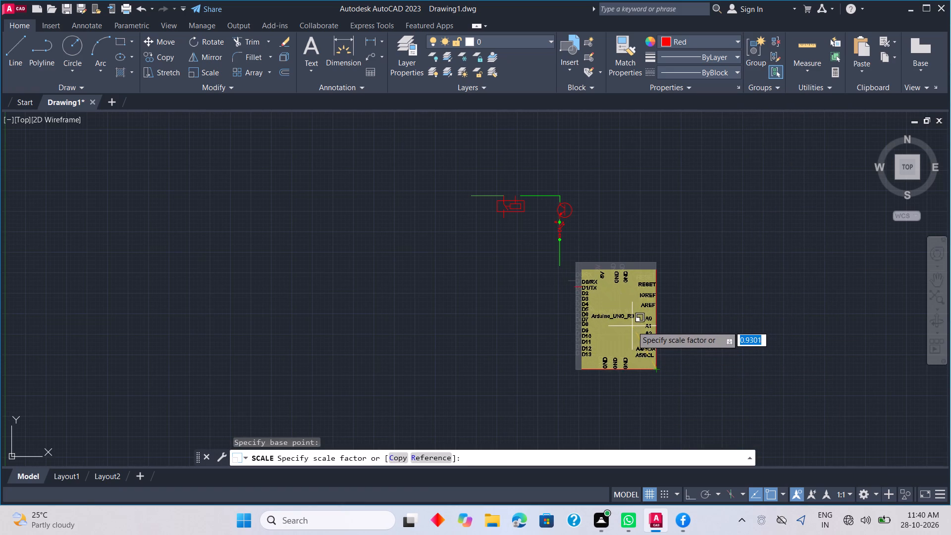
left_click(632, 326)
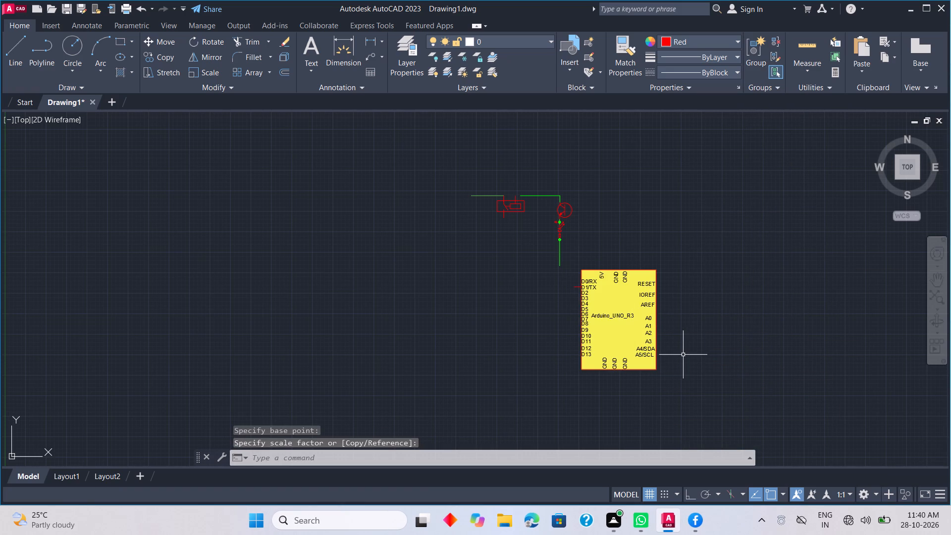
key("Escape")
Copy the short red pin line at D1/TX upward to the D0/RX label on the block's left edge.
scroll(682, 355, "down", 2)
scroll(681, 355, "up", 1)
middle_click_drag(679, 357, 696, 357)
scroll(688, 360, "up", 1)
middle_click_drag(688, 360, 718, 362)
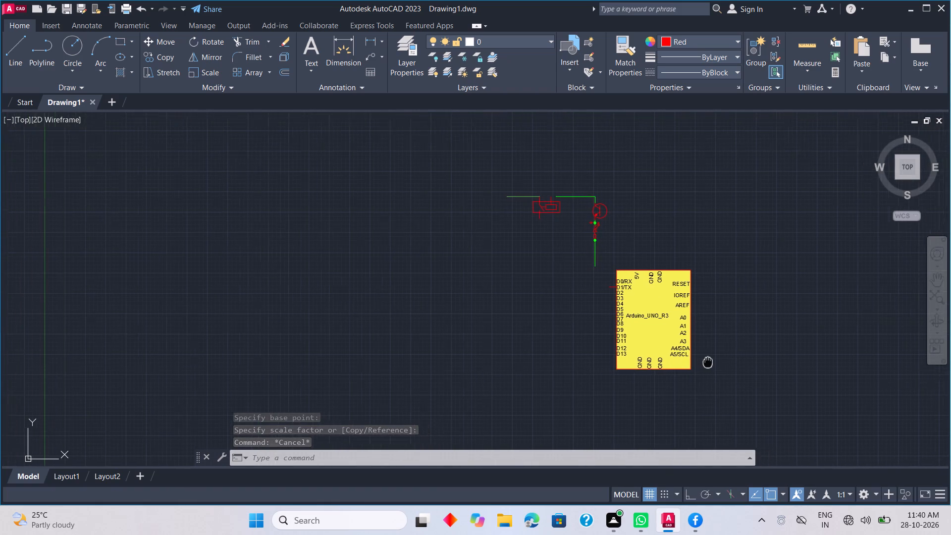
middle_click_drag(718, 362, 771, 310)
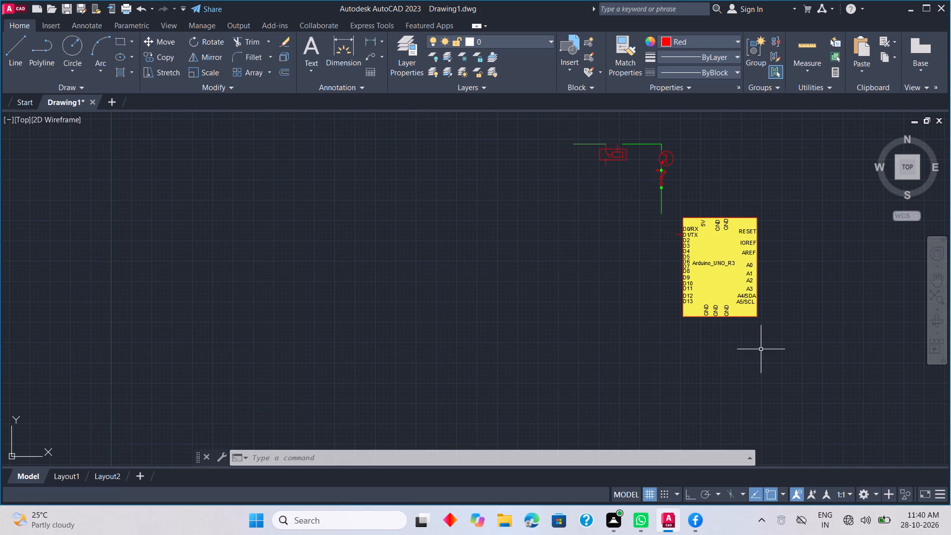
middle_click_drag(664, 223, 692, 297)
scroll(695, 249, "up", 2)
scroll(748, 303, "down", 2)
scroll(732, 344, "up", 1)
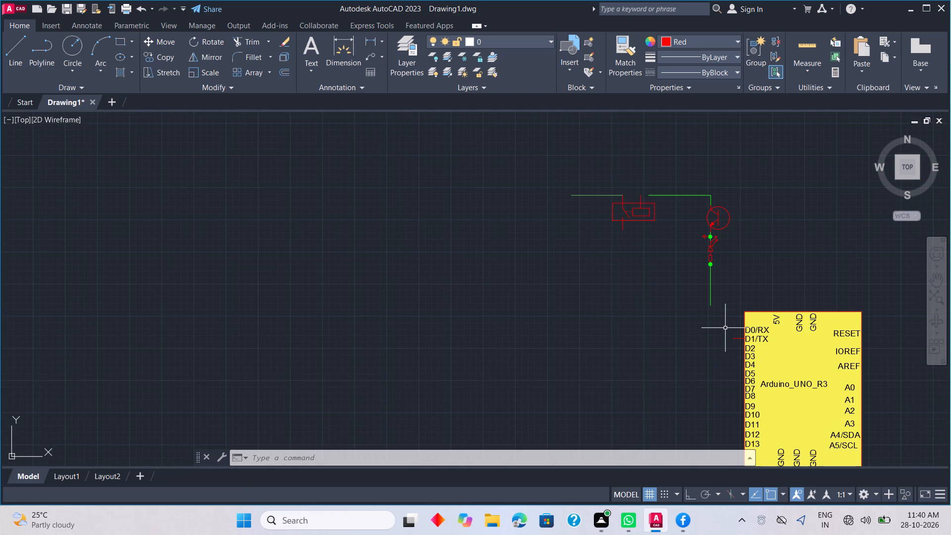
scroll(744, 341, "up", 3)
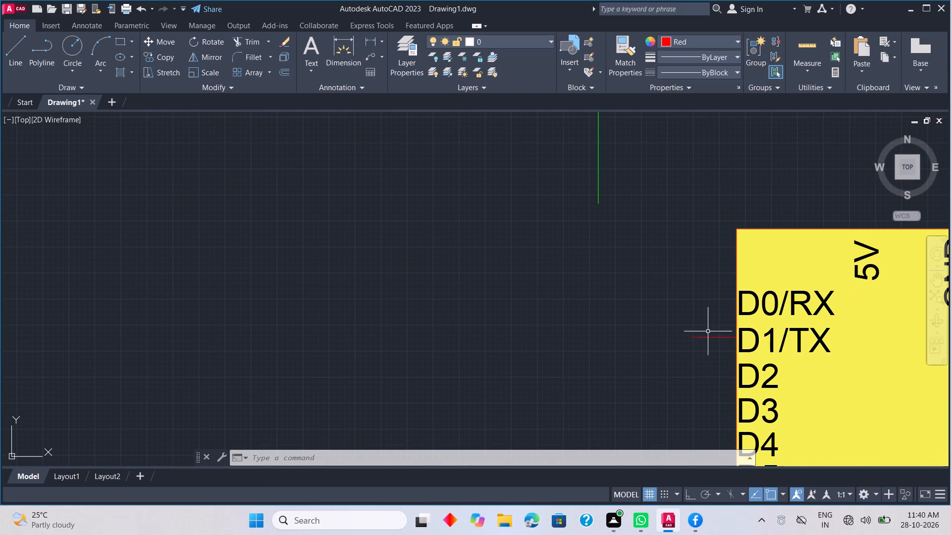
left_click(711, 338)
right_click(706, 360)
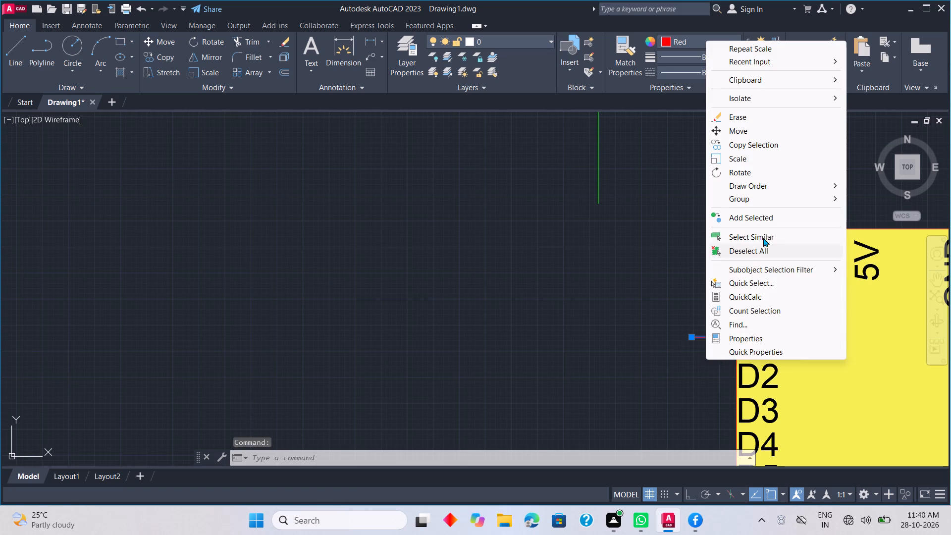
left_click(747, 144)
left_click(738, 330)
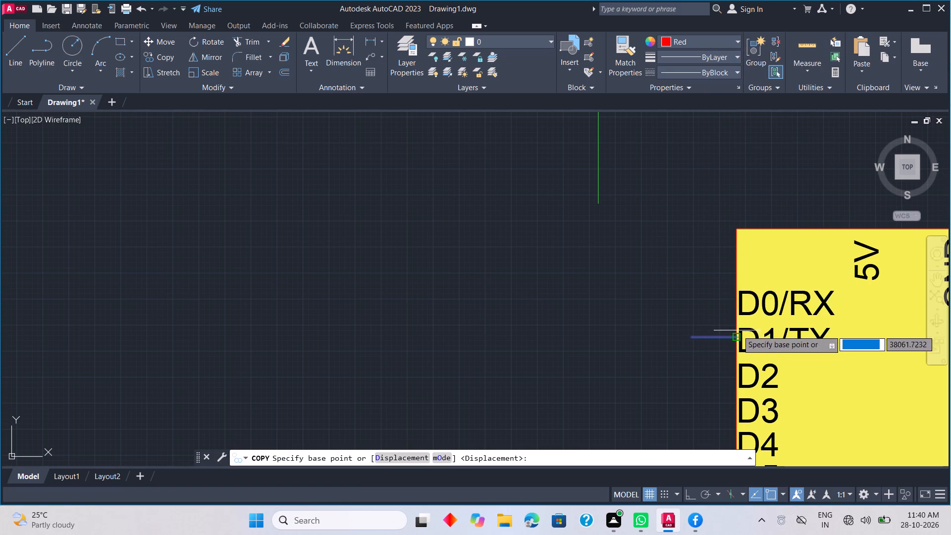
left_click(737, 299)
Turn on Ortho and place further copies of the pin line beside D2, D3, D4 and D5.
middle_click_drag(726, 380, 726, 256)
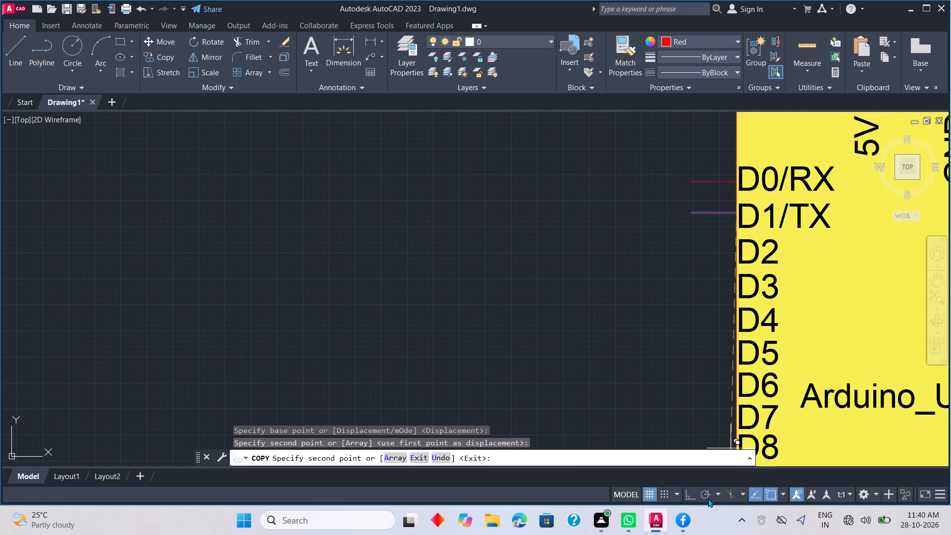
left_click(687, 492)
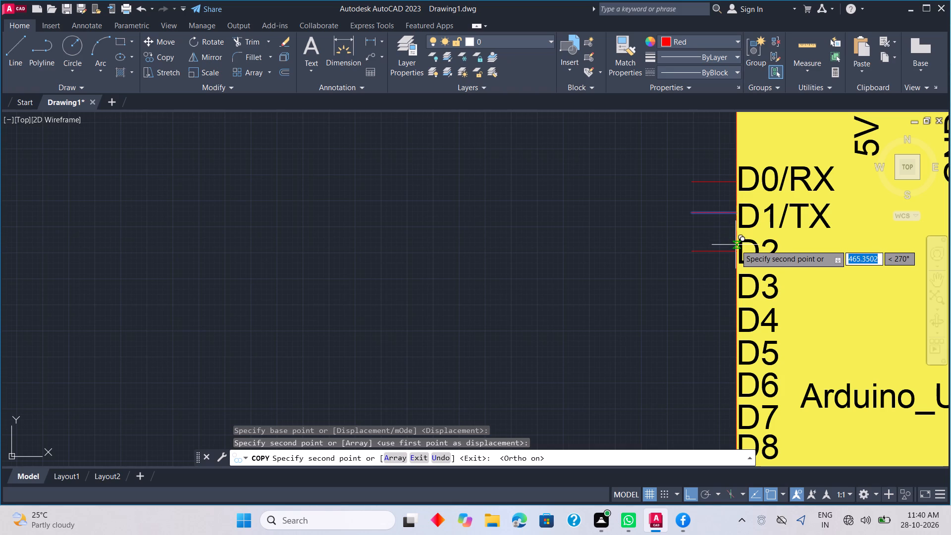
left_click(736, 245)
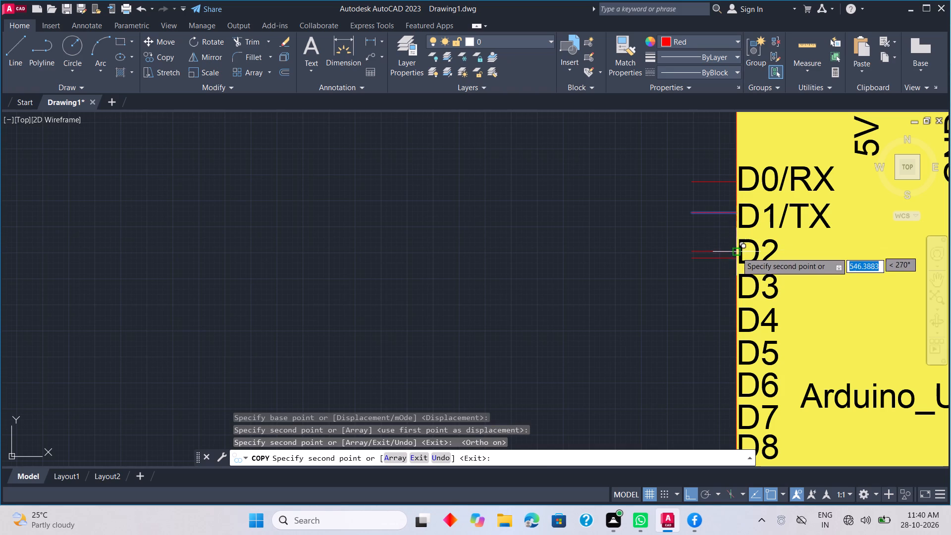
left_click(732, 282)
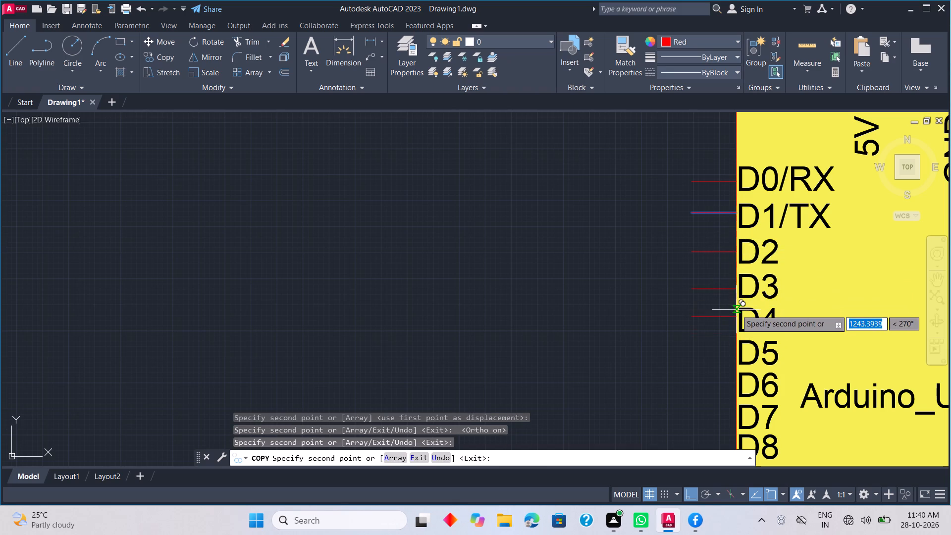
left_click(739, 318)
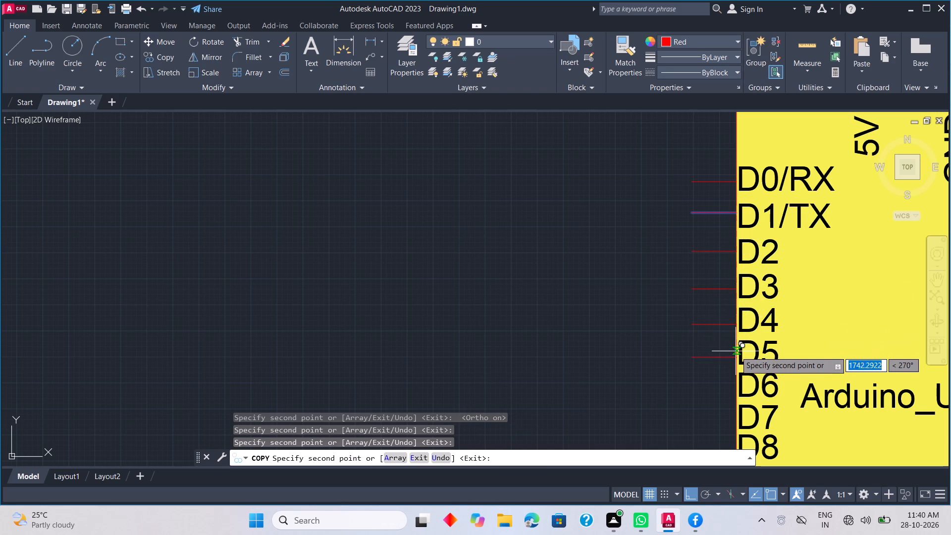
left_click(736, 351)
Place copies of the pin line along the left edge beside D6, D7, D8 and D9.
middle_click_drag(739, 344, 758, 244)
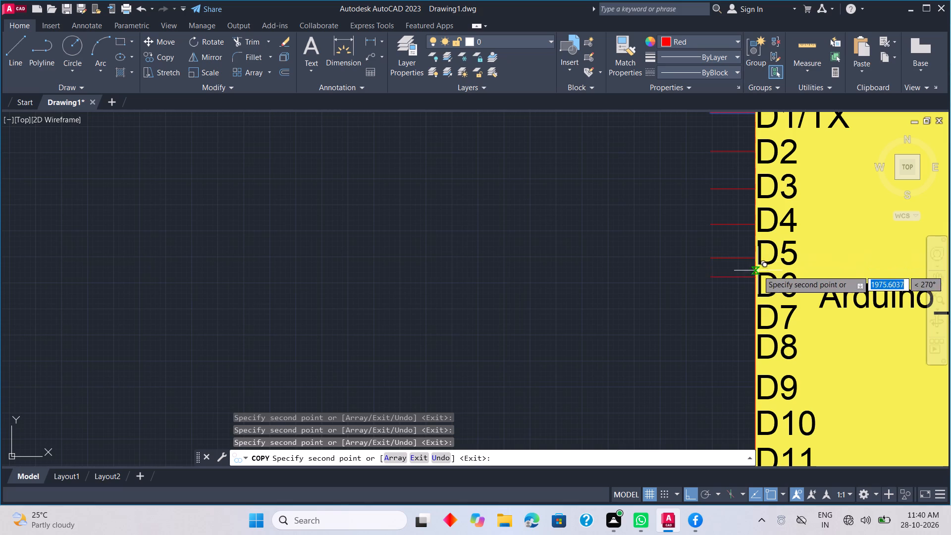
left_click(757, 286)
middle_click_drag(759, 317, 759, 262)
left_click(757, 264)
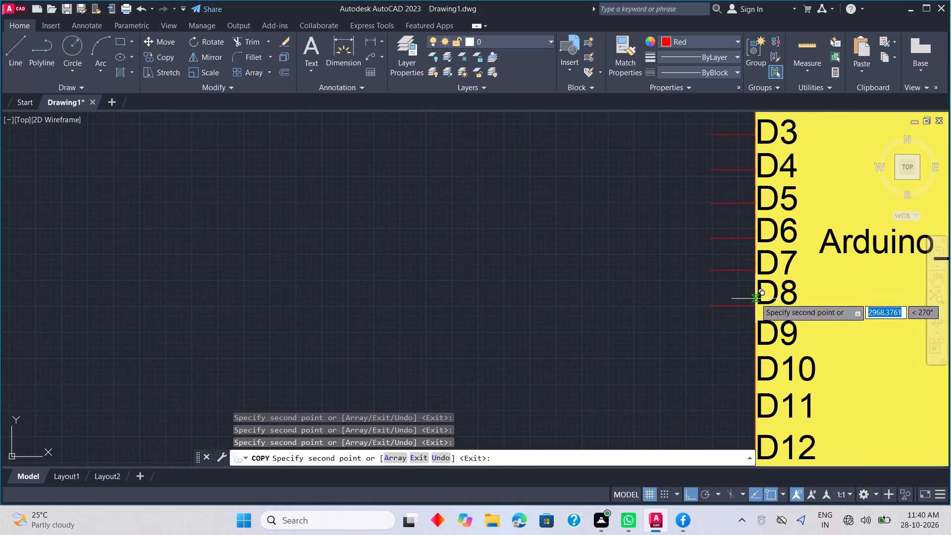
left_click(757, 294)
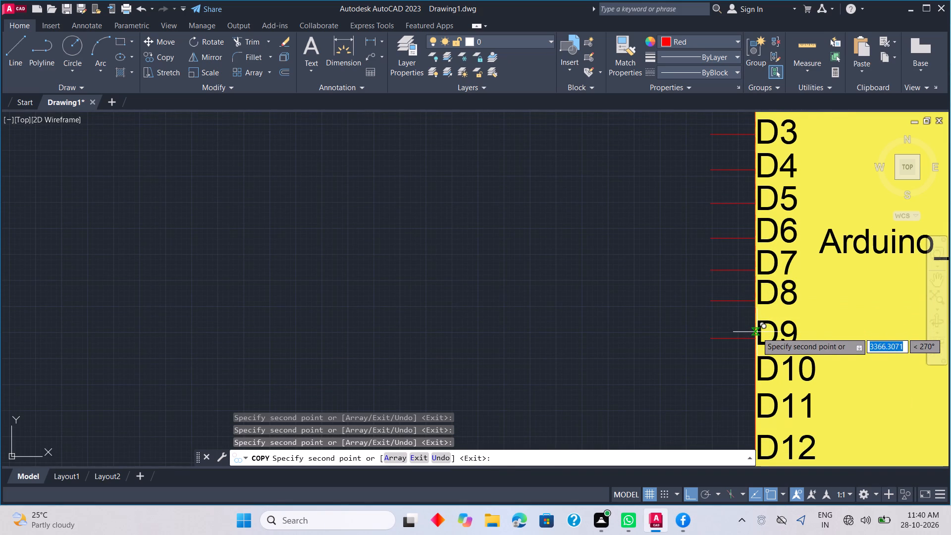
left_click(757, 333)
Place copies of the pin line along the left edge beside D10, D11, D12 and D13.
middle_click_drag(759, 324, 767, 257)
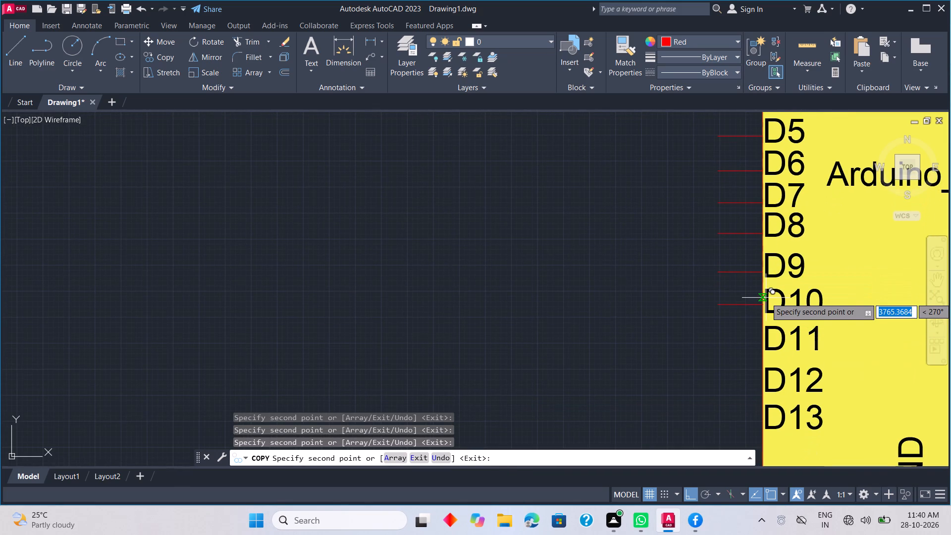
left_click(766, 304)
middle_click_drag(765, 305, 775, 242)
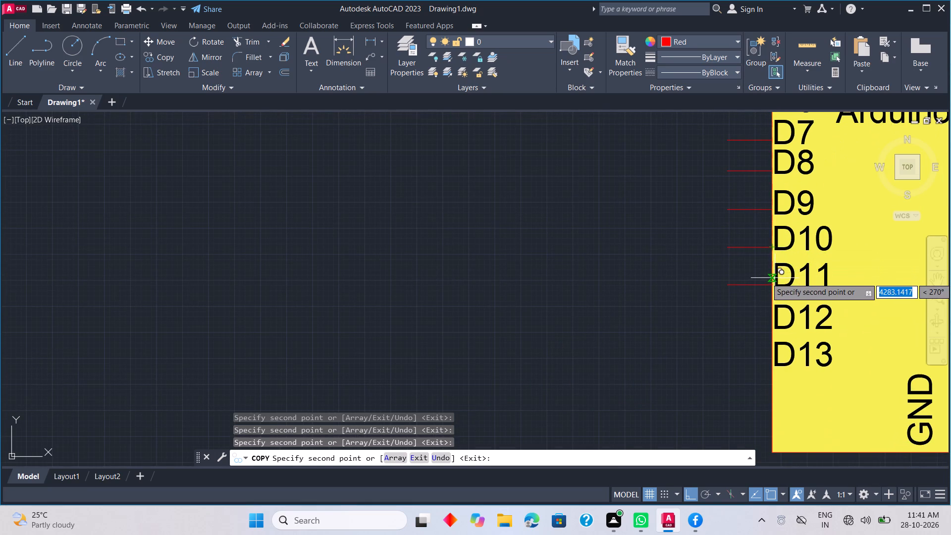
left_click(776, 274)
left_click(775, 315)
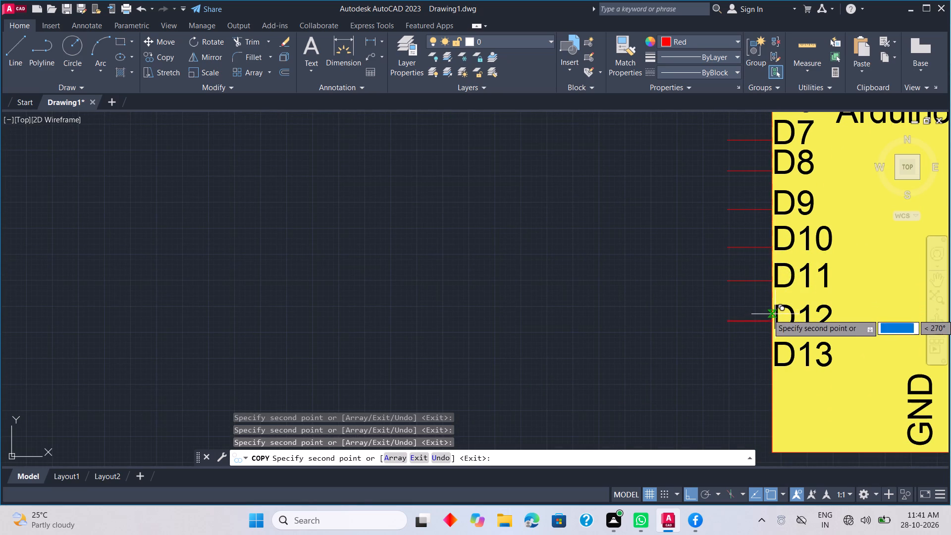
middle_click_drag(775, 311, 789, 258)
left_click(793, 295)
scroll(793, 286, "down", 1)
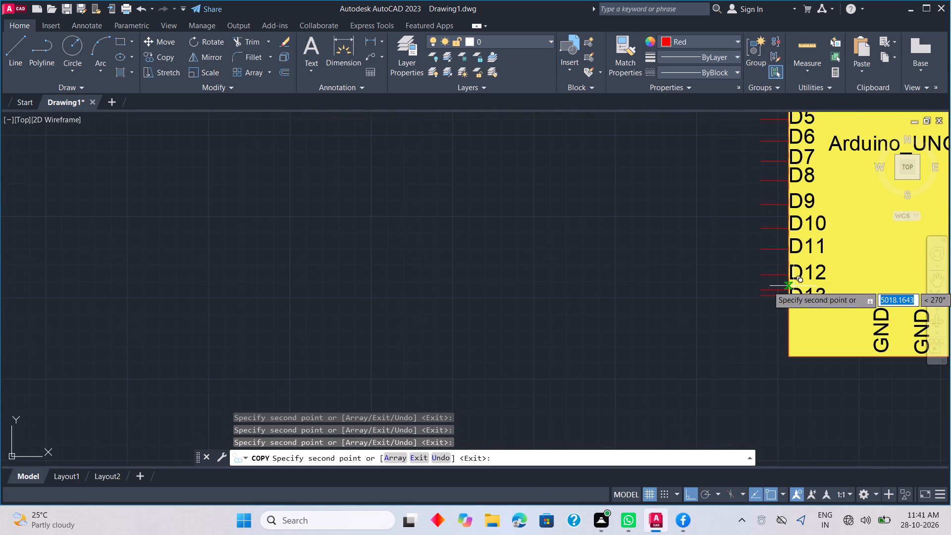
Place a copy of the red pin line just outside the block's right edge near RESET.
middle_click_drag(792, 285, 564, 369)
middle_click_drag(671, 288, 497, 355)
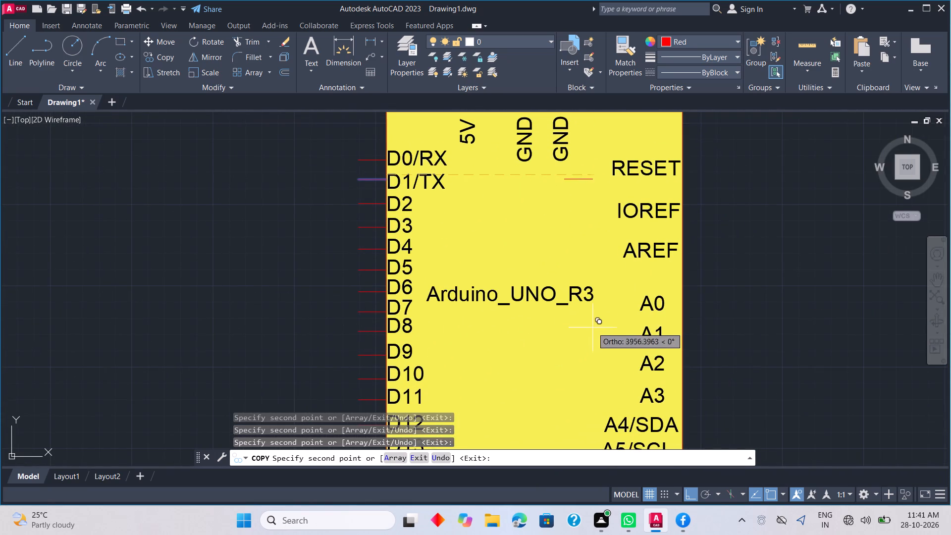
middle_click_drag(712, 170, 712, 295)
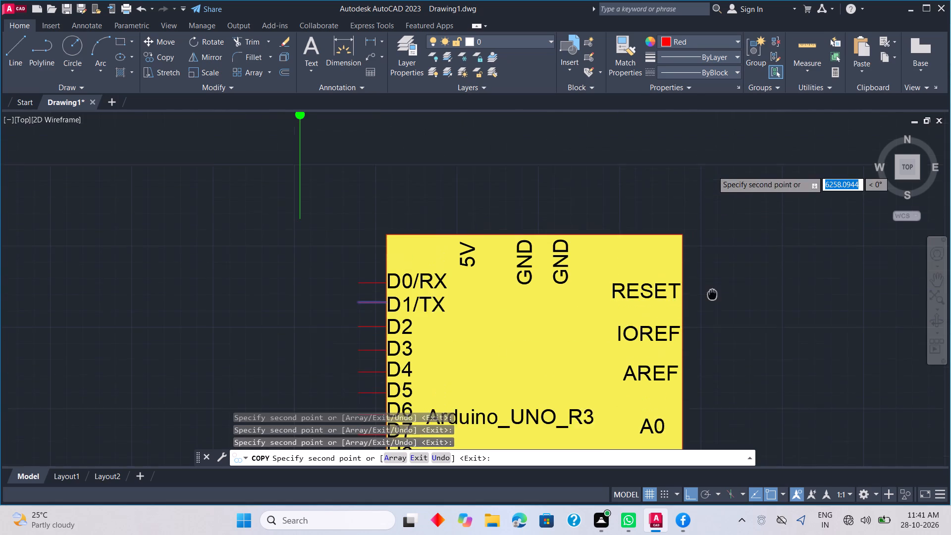
middle_click_drag(712, 295, 712, 299)
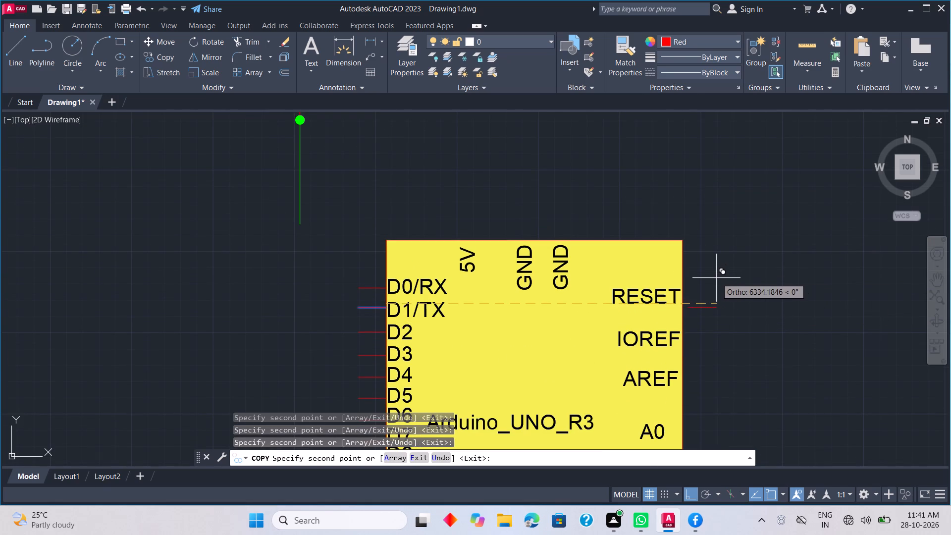
left_click(716, 278)
key("Escape")
Move the new pin line so its inner end meets the block's right edge beside RESET.
left_click(700, 308)
right_click(721, 334)
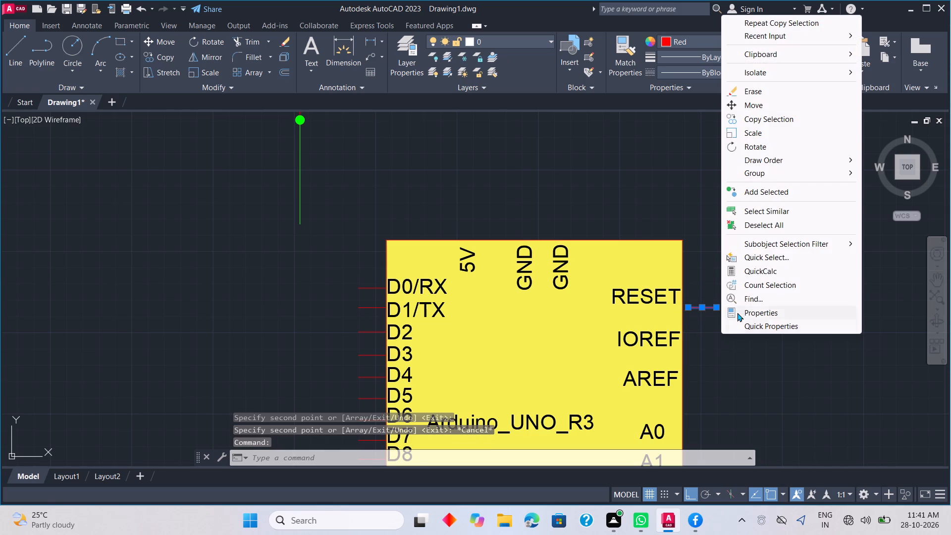
left_click(756, 106)
left_click(687, 310)
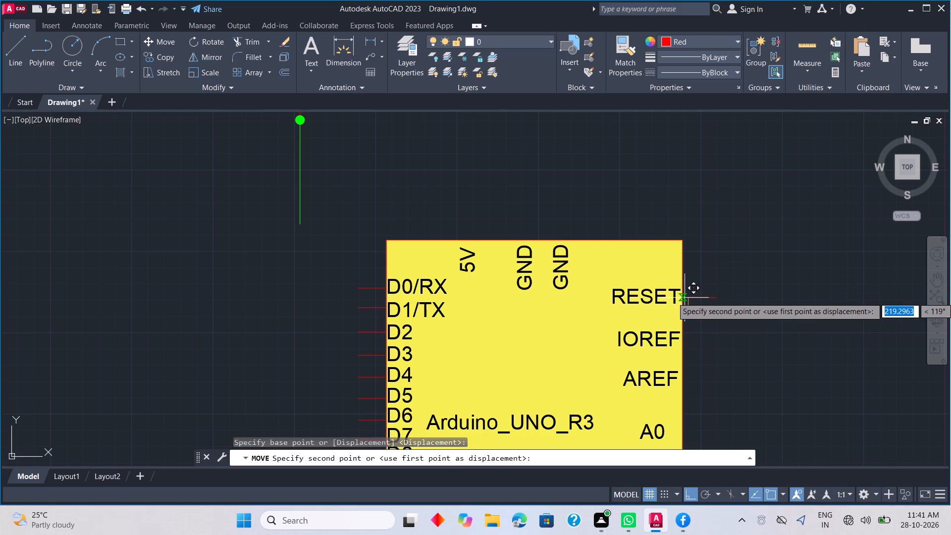
scroll(685, 297, "up", 3)
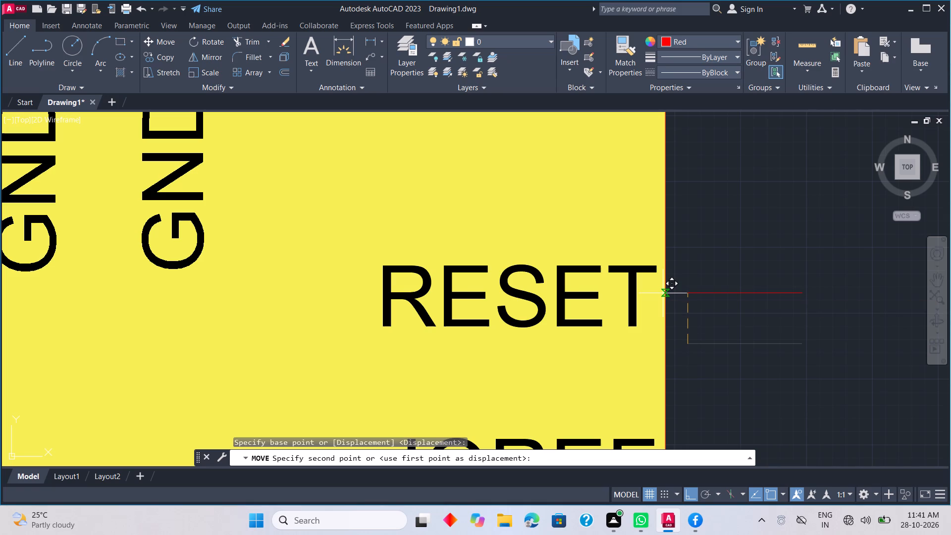
left_click(663, 293)
Copy the RESET pin line down the right edge to sit beside IOREF and AREF.
left_click(732, 293)
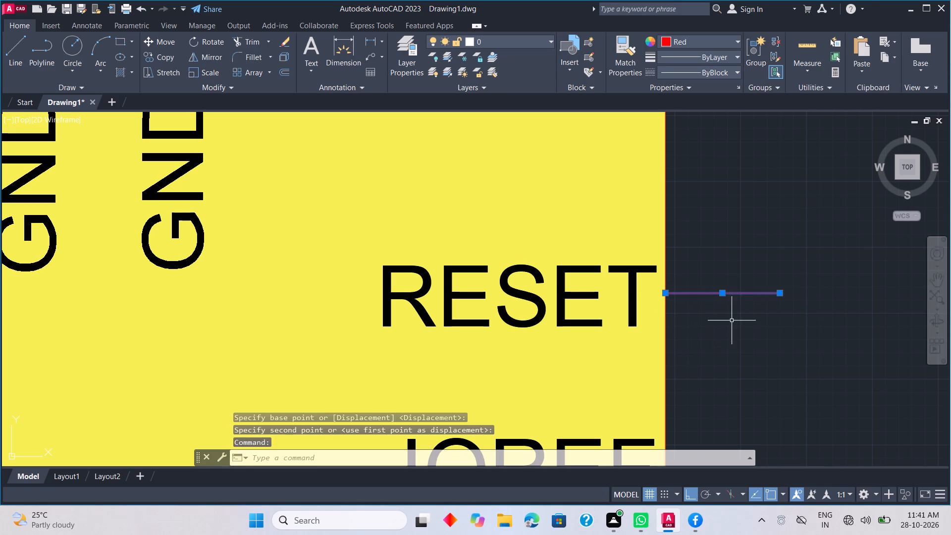
right_click(732, 321)
left_click(783, 102)
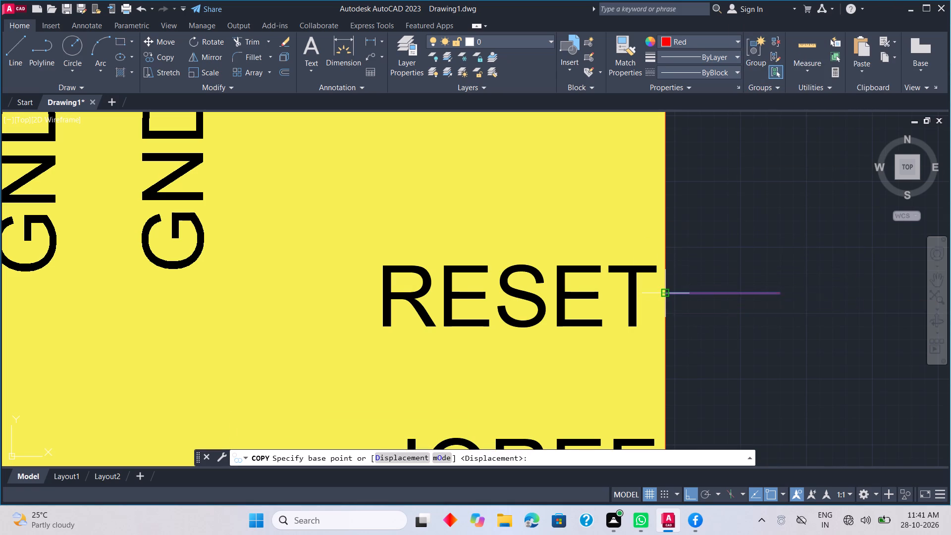
left_click(668, 290)
middle_click_drag(660, 340, 676, 173)
left_click(681, 302)
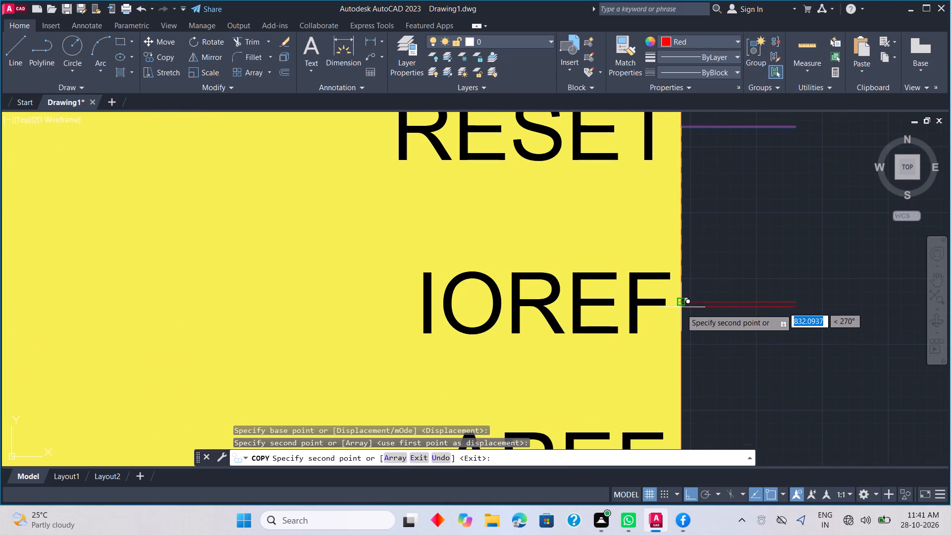
middle_click_drag(688, 352, 689, 200)
left_click(686, 299)
Place copies of the pin line along the right edge beside A0, A1 and A2.
middle_click_drag(687, 355, 702, 174)
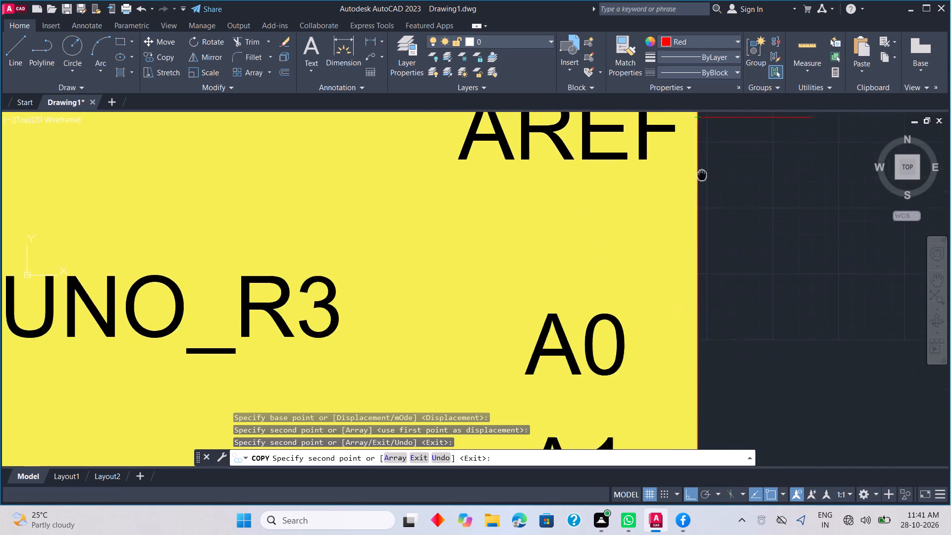
middle_click_drag(702, 174, 705, 160)
left_click(704, 321)
middle_click_drag(697, 377, 702, 209)
left_click(707, 288)
middle_click_drag(699, 340, 716, 181)
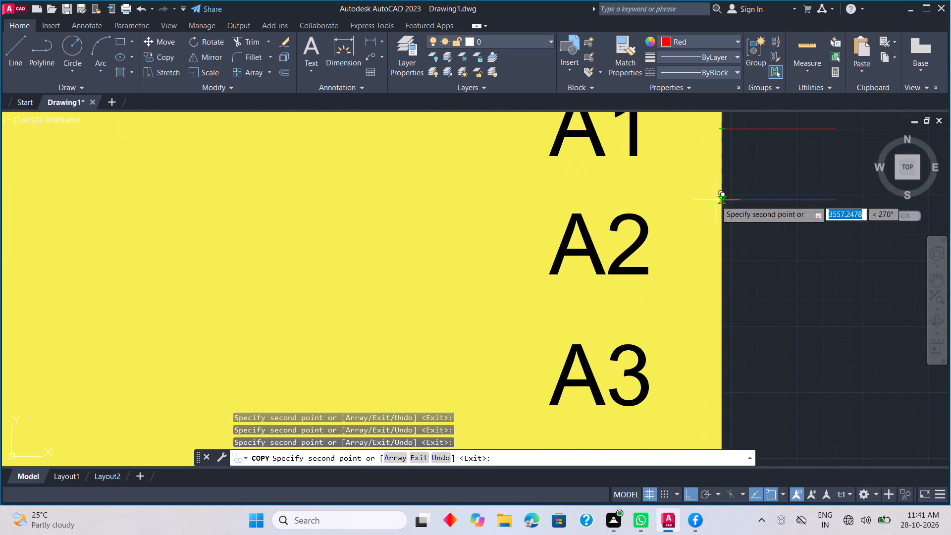
left_click(722, 265)
Place copies of the pin line along the right edge beside A3, A4/SDA and A5/SCL.
middle_click_drag(709, 307, 715, 205)
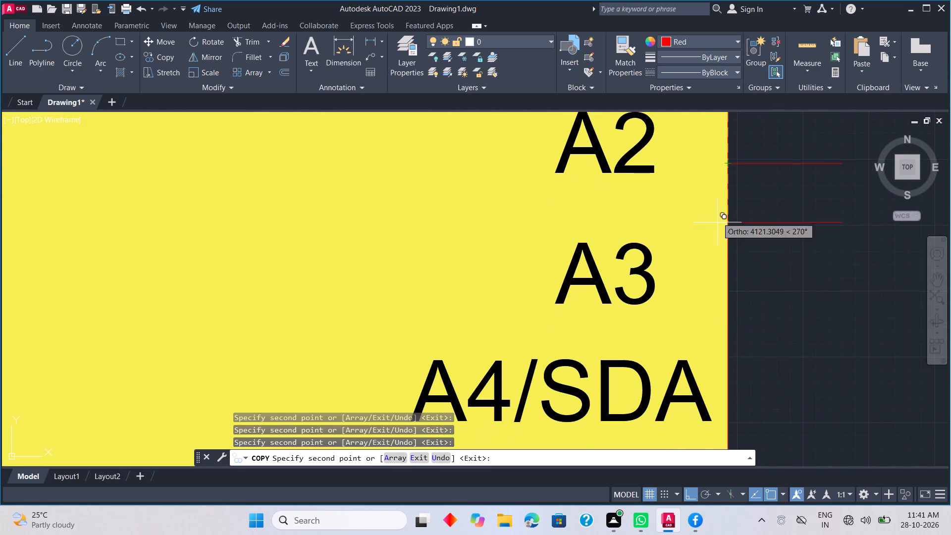
left_click(723, 268)
middle_click_drag(728, 304, 724, 217)
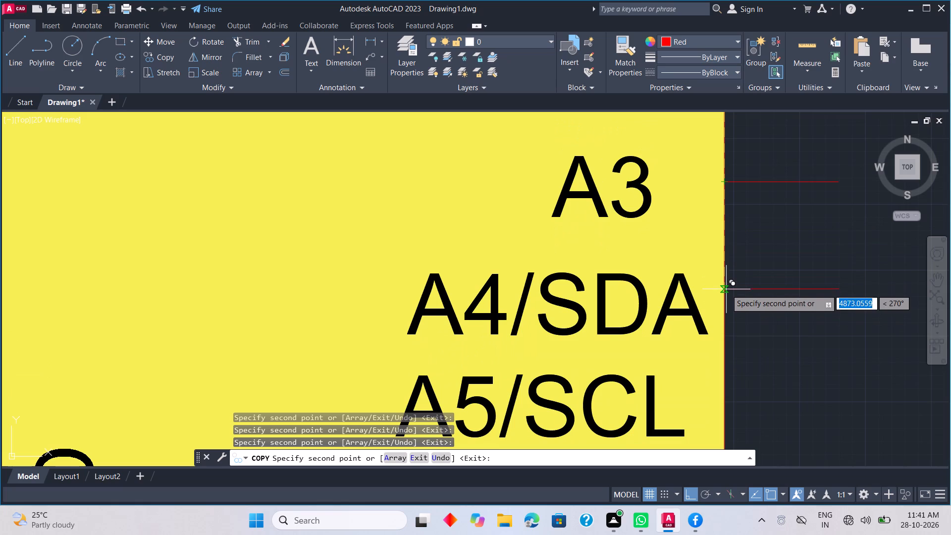
left_click(725, 301)
middle_click_drag(723, 312, 728, 164)
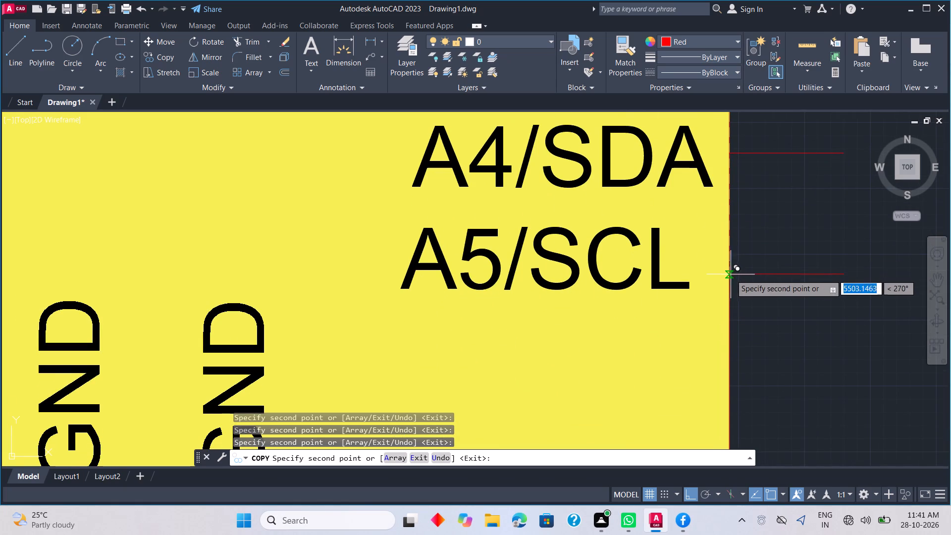
left_click(732, 277)
Place one more copy of the pin line in the empty space below the block's lower right corner.
scroll(742, 253, "down", 6)
middle_click_drag(745, 283, 739, 387)
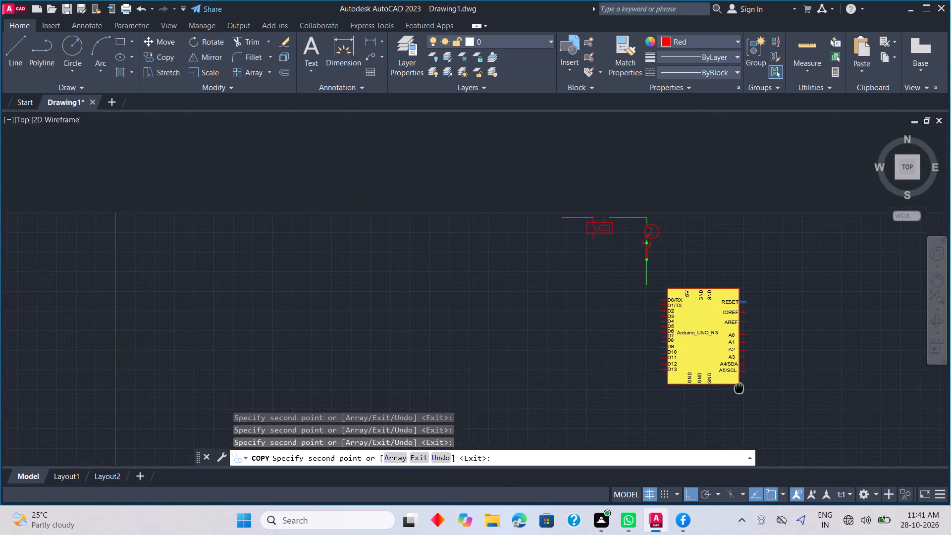
middle_click_drag(739, 387, 736, 397)
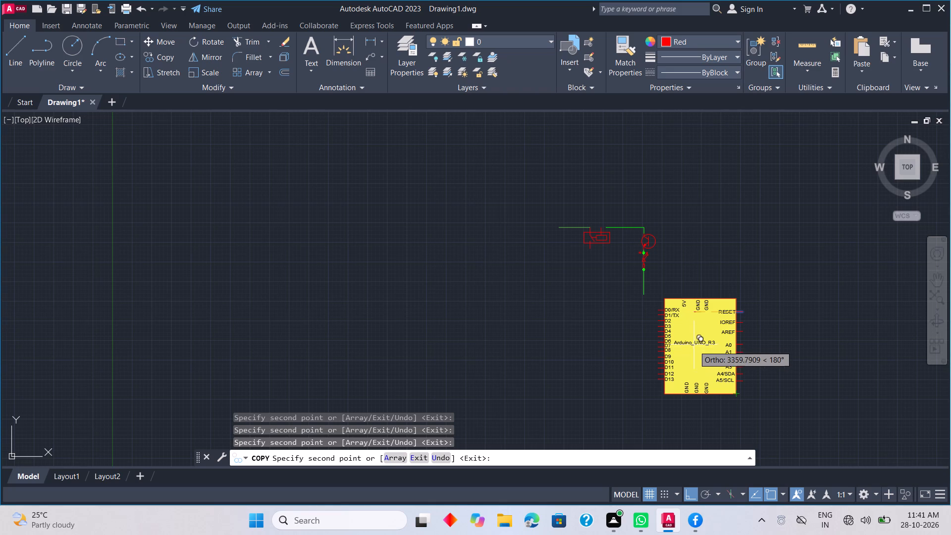
middle_click_drag(694, 352, 685, 224)
left_click(693, 304)
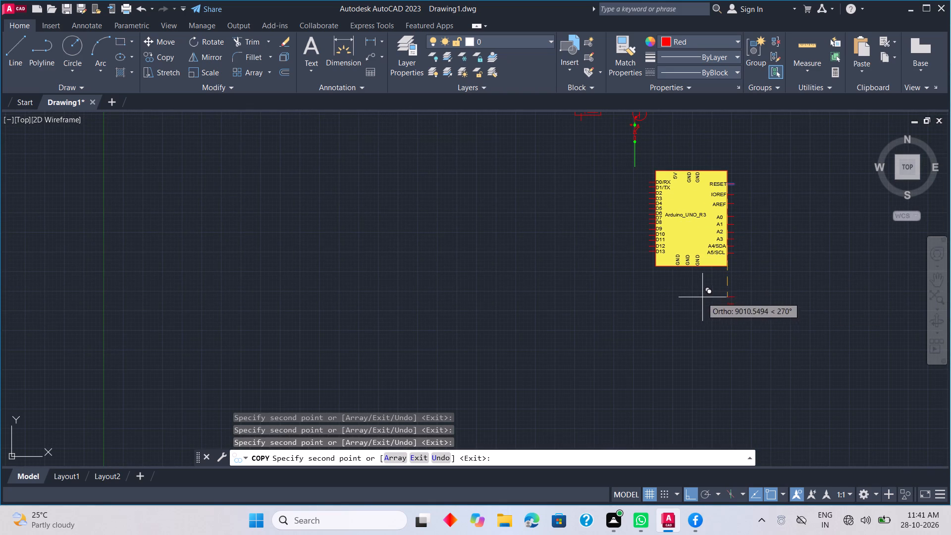
key("Escape")
Rotate the pin line below the block by 90° about its left end so it stands vertical.
left_click(736, 303)
right_click(735, 315)
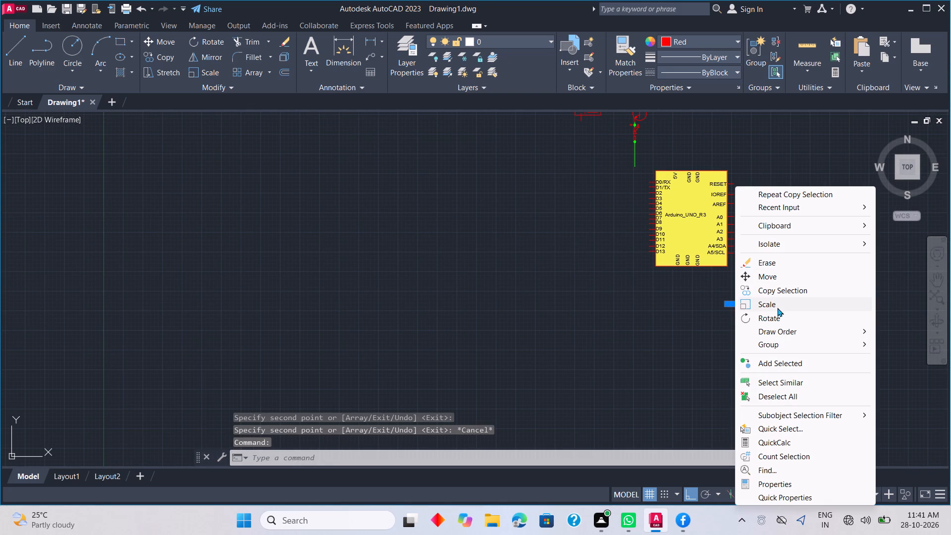
left_click(775, 321)
left_click(727, 307)
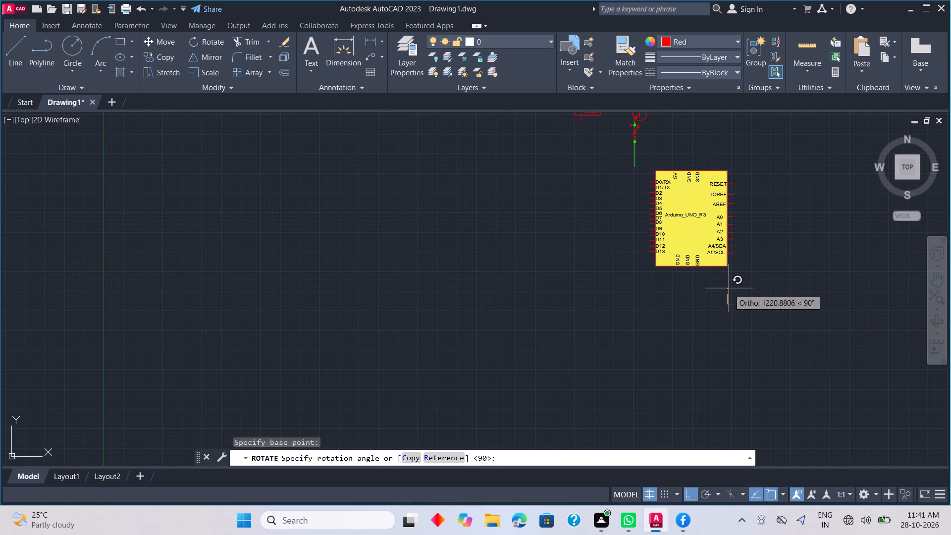
left_click(729, 286)
key("Escape")
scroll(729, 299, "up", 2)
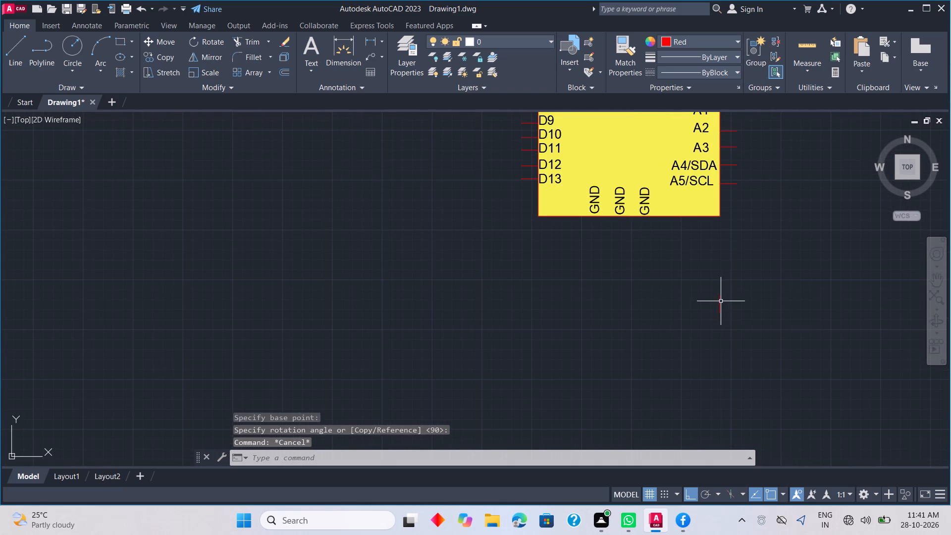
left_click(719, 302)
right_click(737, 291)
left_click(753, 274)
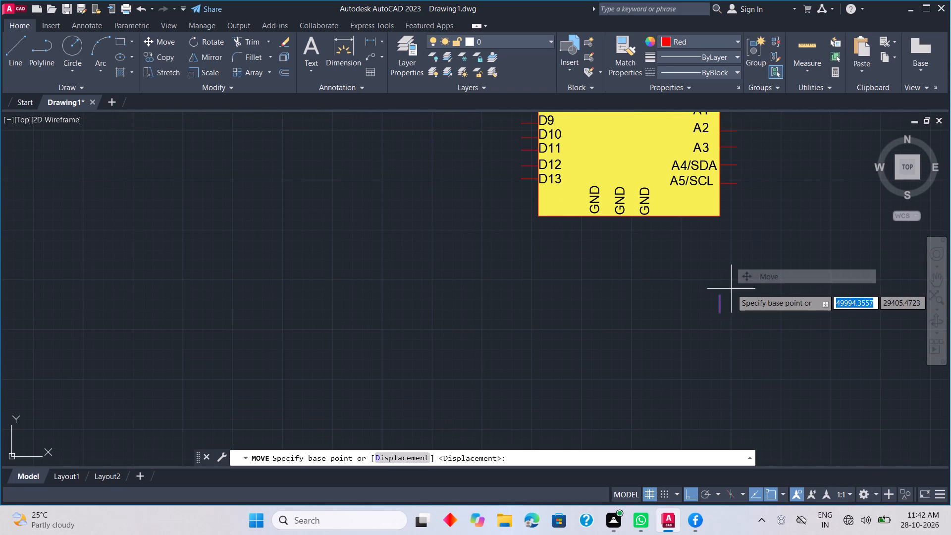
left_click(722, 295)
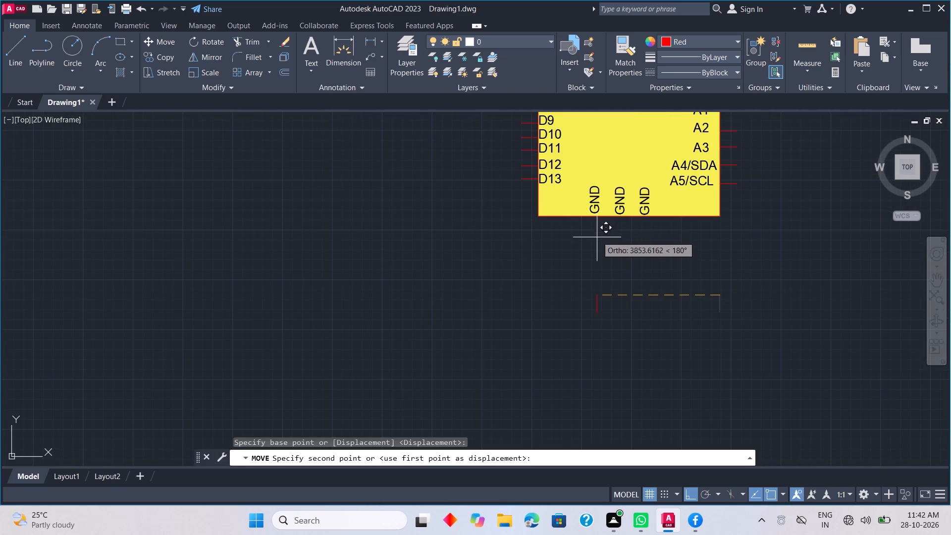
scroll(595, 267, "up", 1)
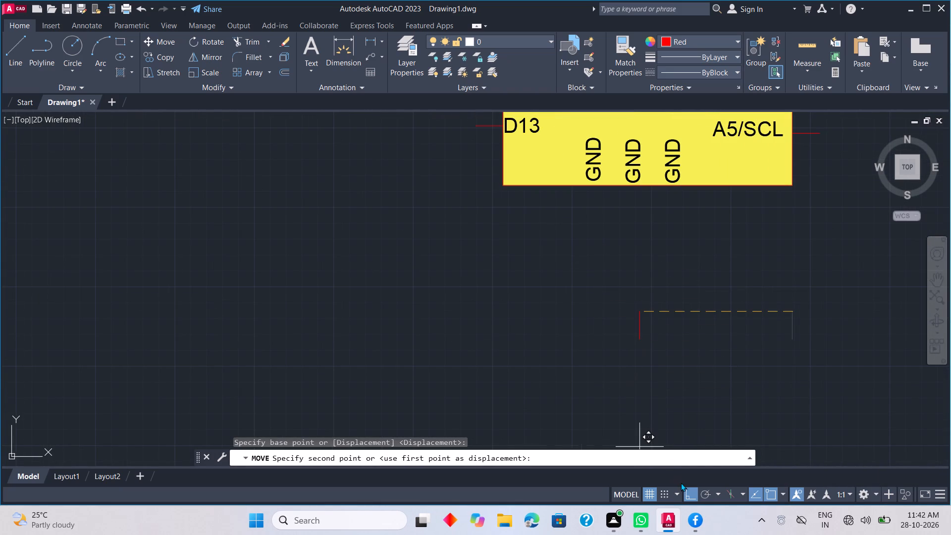
Turn off Ortho mode and abandon the pending move of the vertical pin line.
left_click_drag(687, 484, 687, 469)
left_click_drag(686, 497, 686, 490)
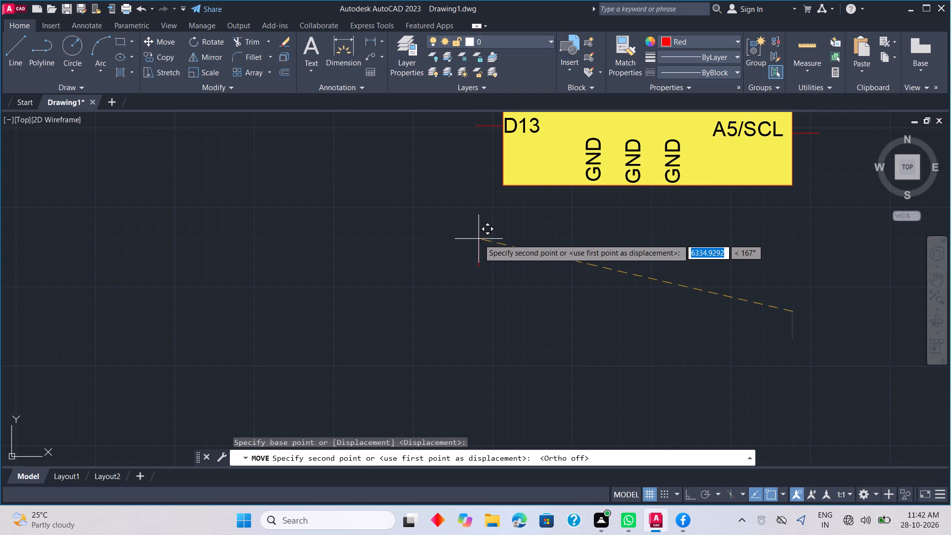
key("Escape")
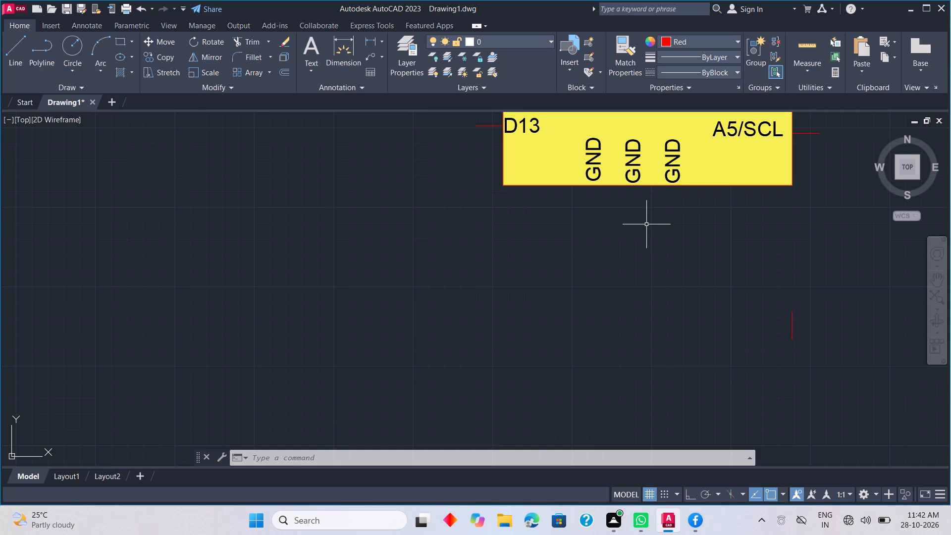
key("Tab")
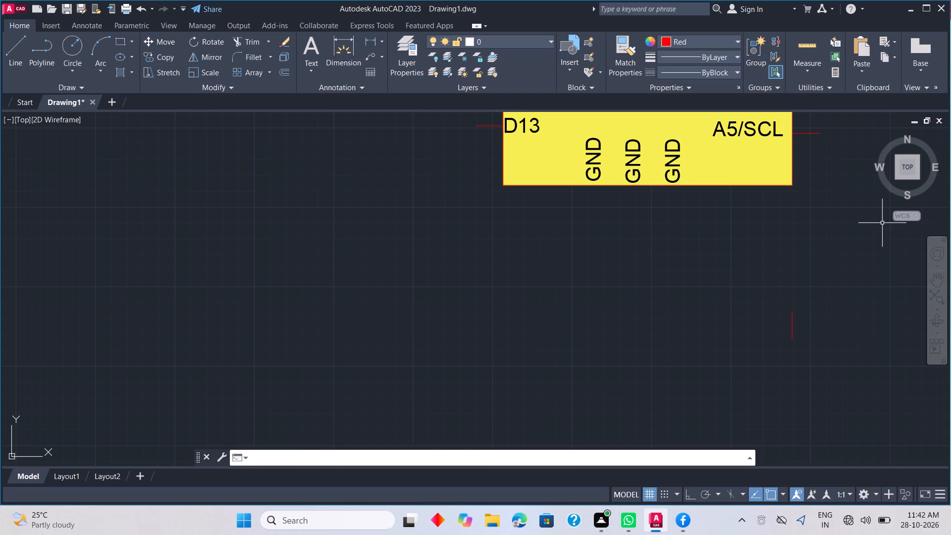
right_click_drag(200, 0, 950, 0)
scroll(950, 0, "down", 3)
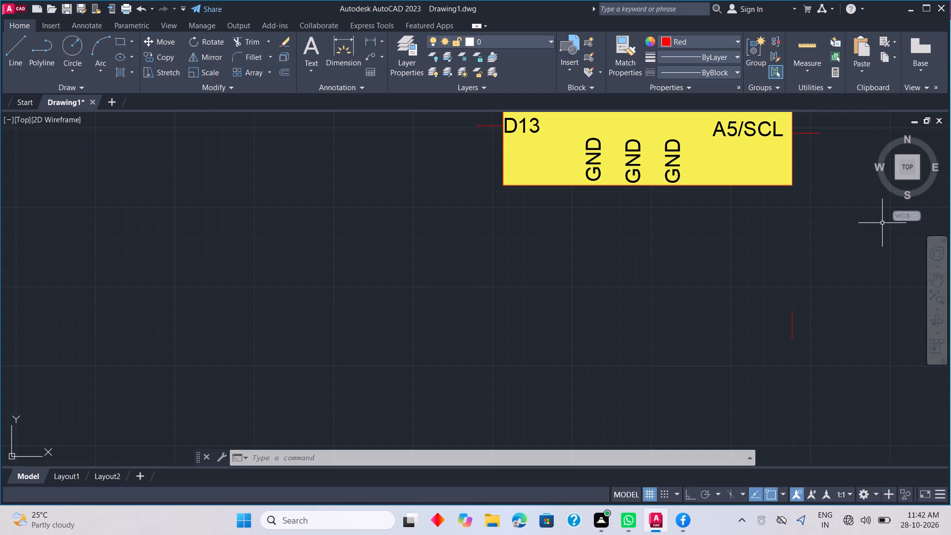
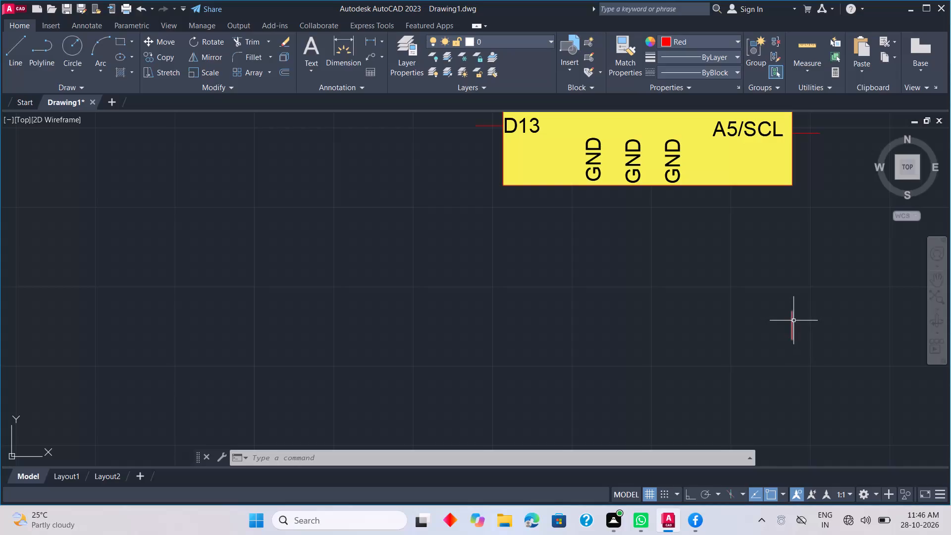
Move the loose vertical red pin line to the Arduino block's bottom edge, under the rightmost GND label.
left_click(793, 321)
right_click(796, 317)
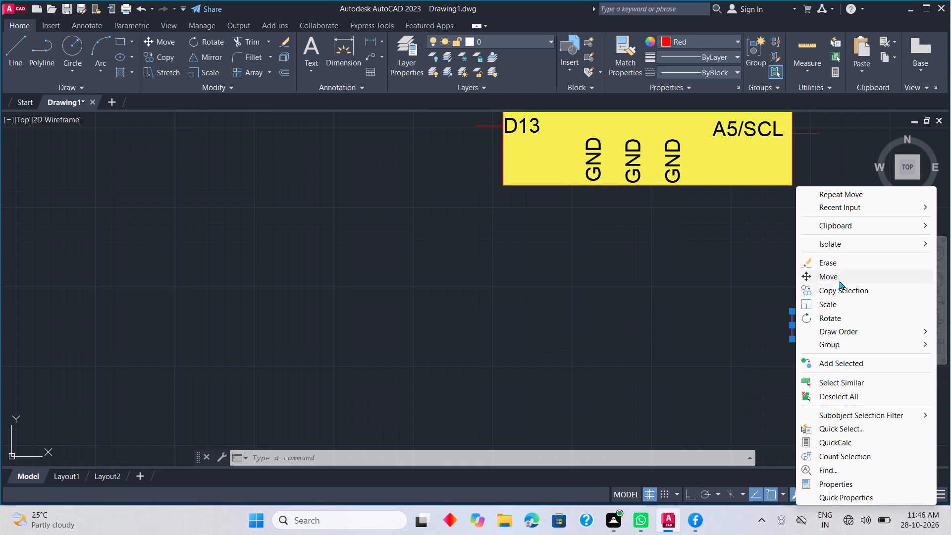
left_click(839, 273)
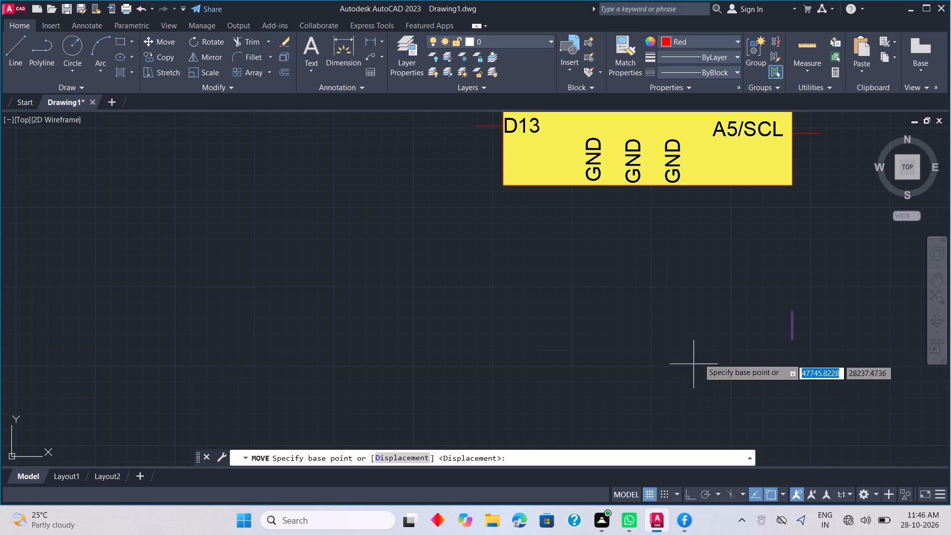
left_click(792, 311)
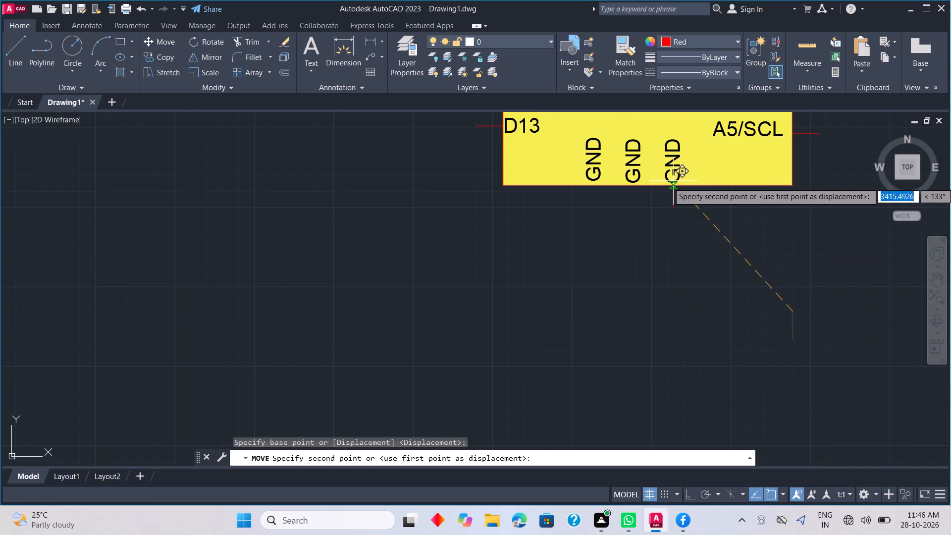
scroll(670, 188, "up", 2)
left_click(672, 182)
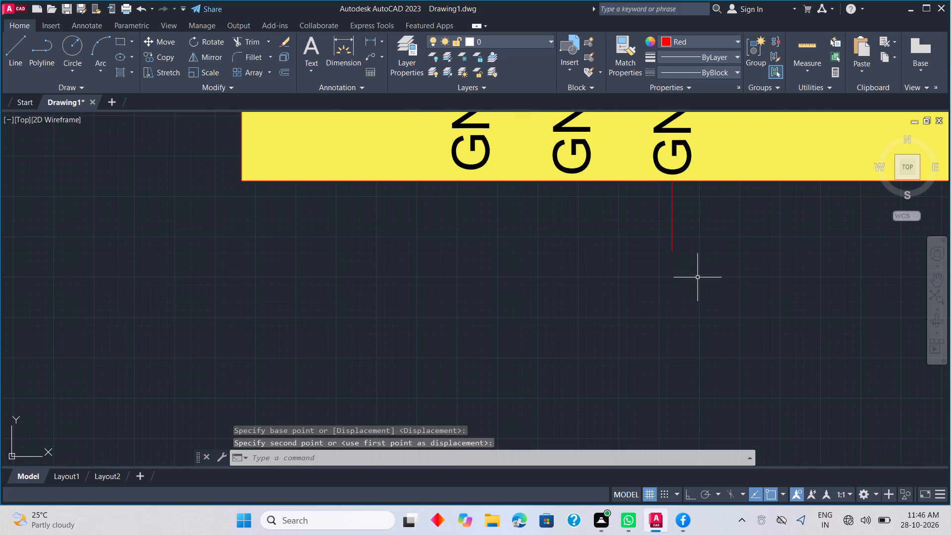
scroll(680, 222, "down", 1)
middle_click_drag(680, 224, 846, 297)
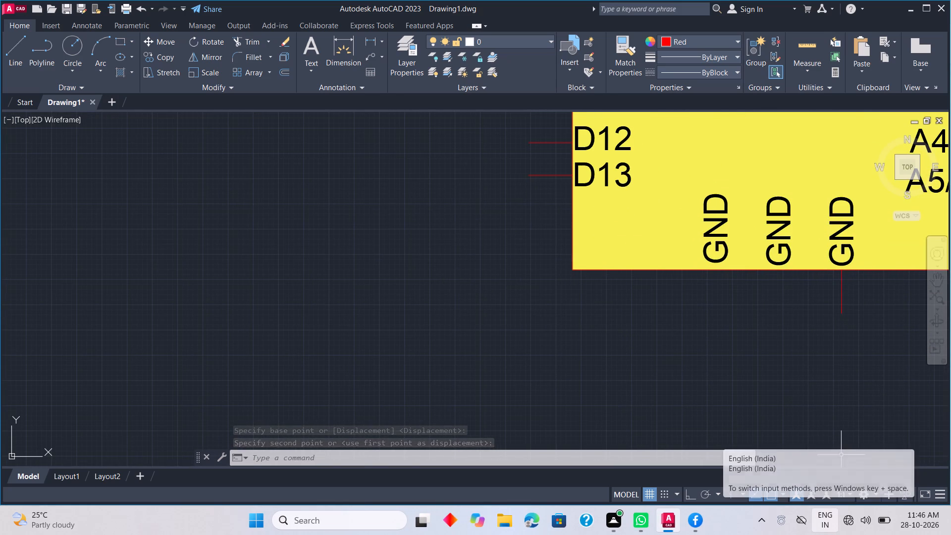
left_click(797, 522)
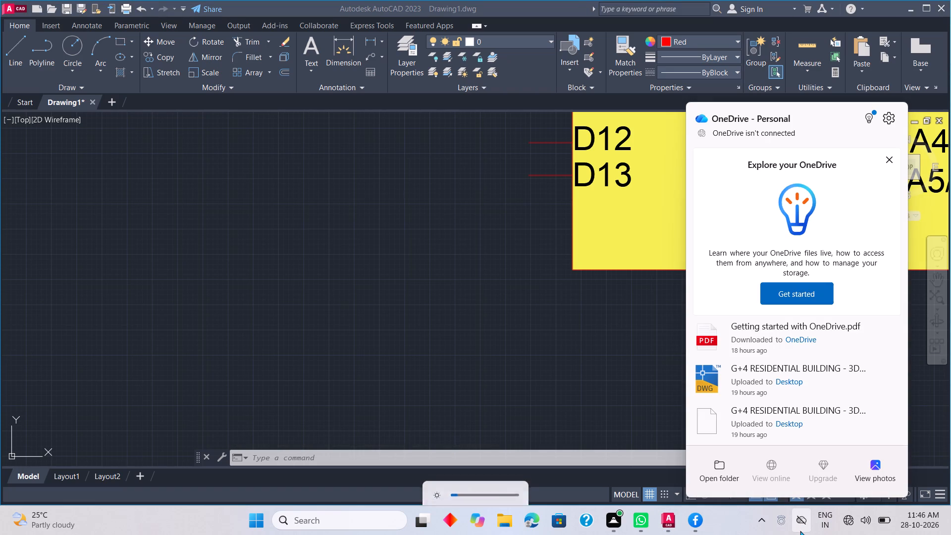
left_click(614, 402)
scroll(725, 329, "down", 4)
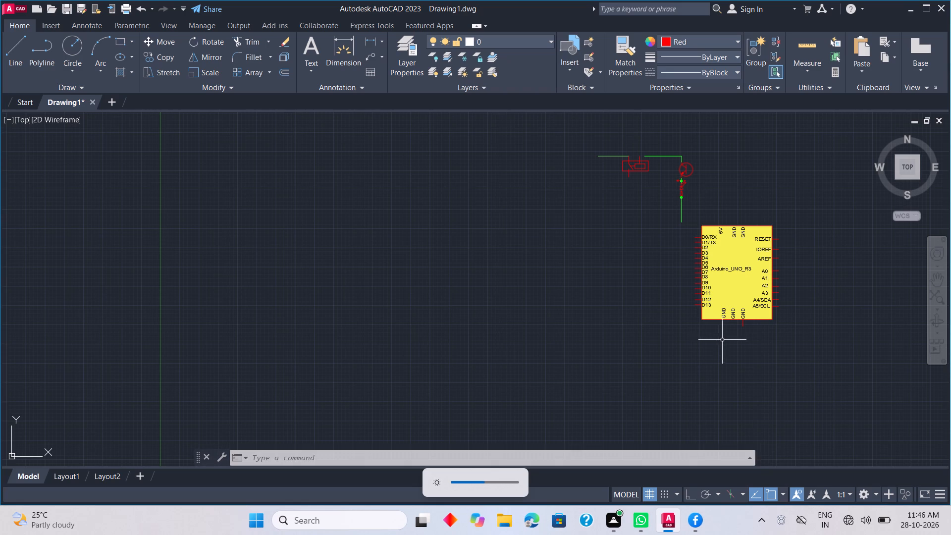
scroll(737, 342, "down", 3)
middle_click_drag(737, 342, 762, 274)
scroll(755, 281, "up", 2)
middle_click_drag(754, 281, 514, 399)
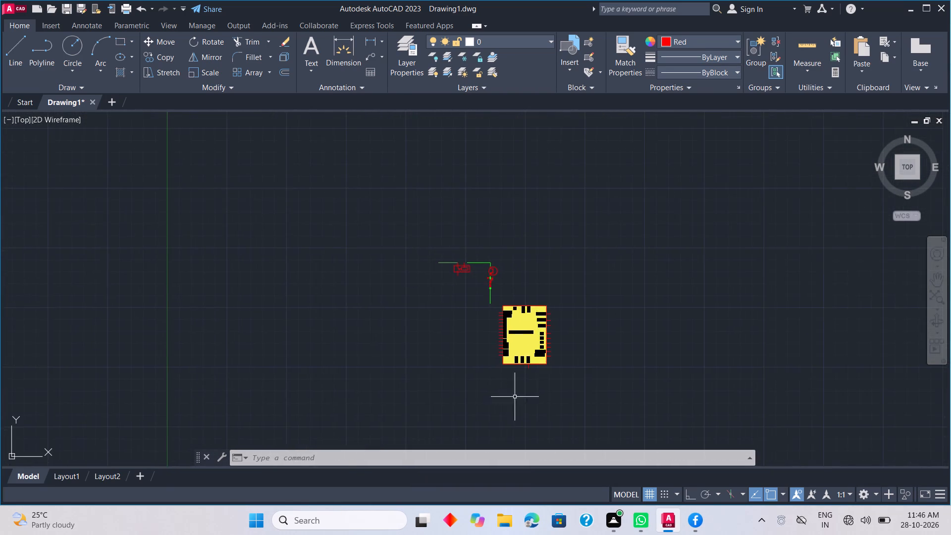
Copy the bottom pin line to the middle and leftmost GND labels, turning Ortho mode on for the leftmost one.
scroll(538, 366, "up", 2)
middle_click_drag(537, 365, 645, 345)
scroll(606, 355, "up", 1)
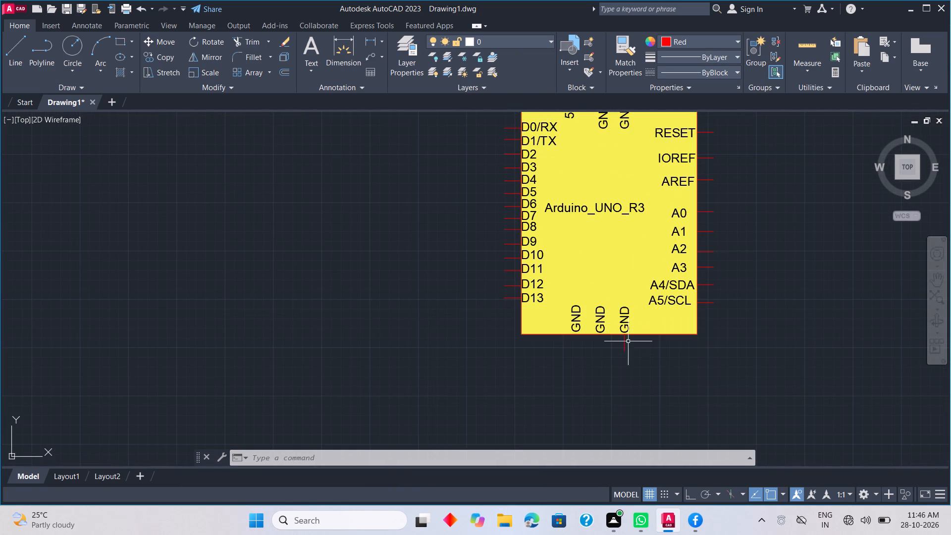
left_click(624, 340)
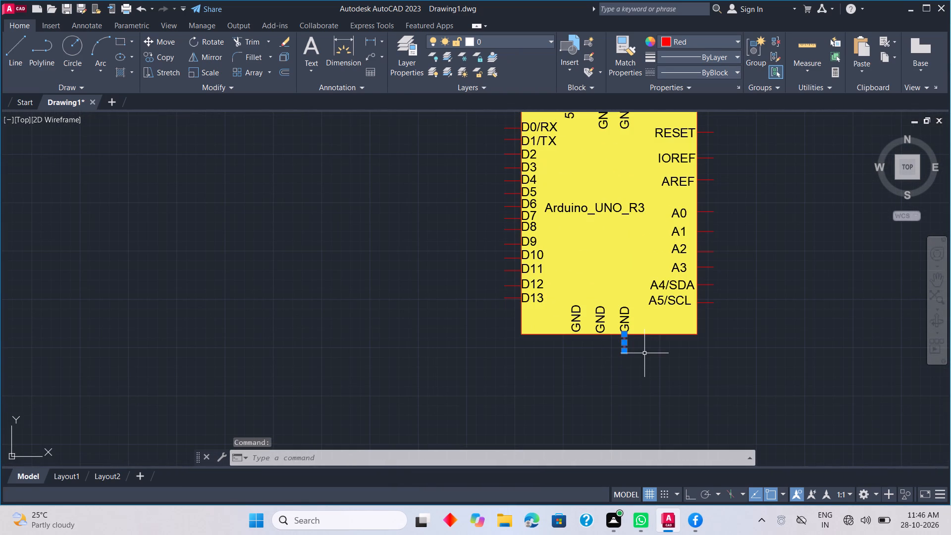
right_click_drag(644, 353, 641, 364)
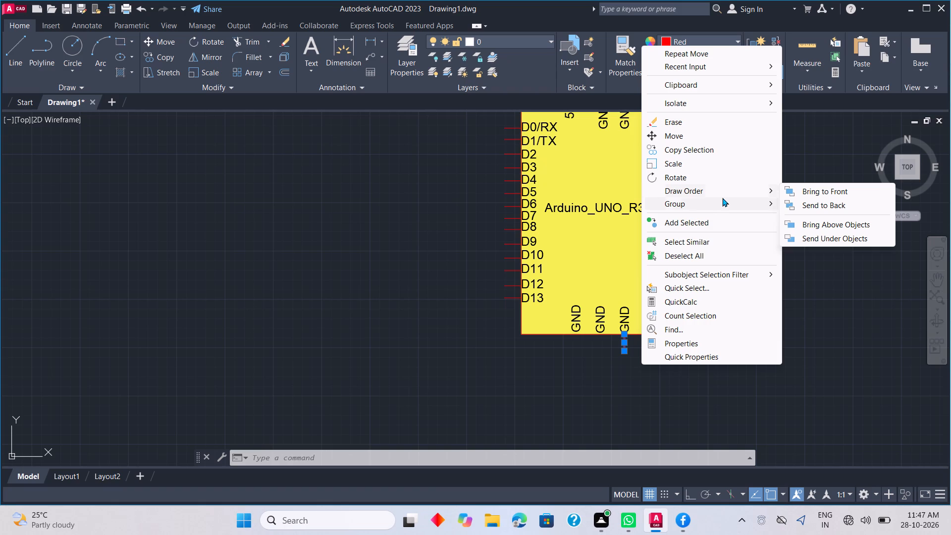
left_click(697, 150)
scroll(623, 332, "up", 2)
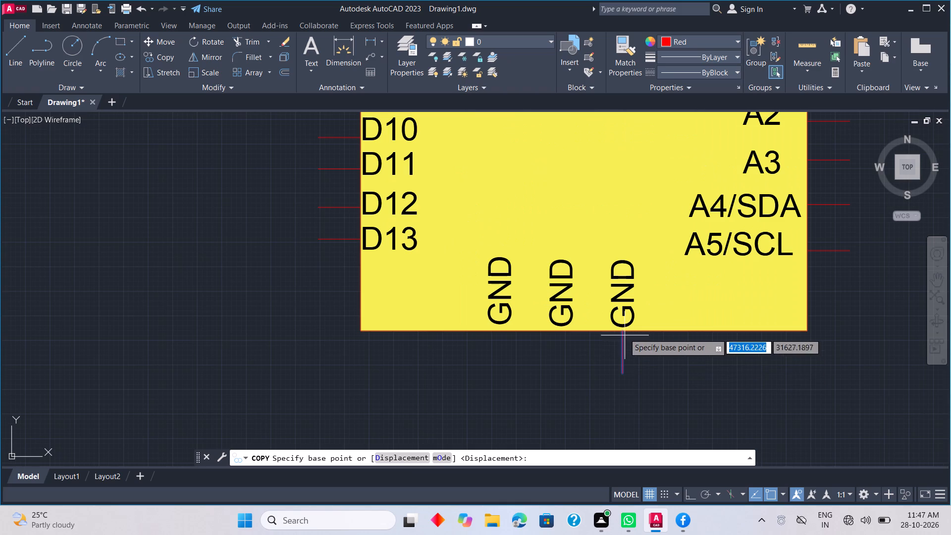
left_click(621, 329)
left_click(558, 330)
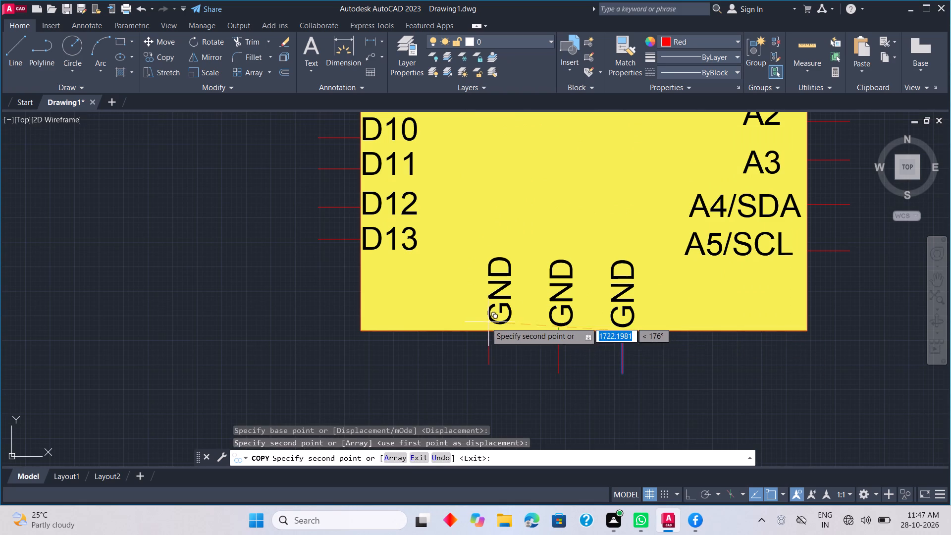
left_click(689, 495)
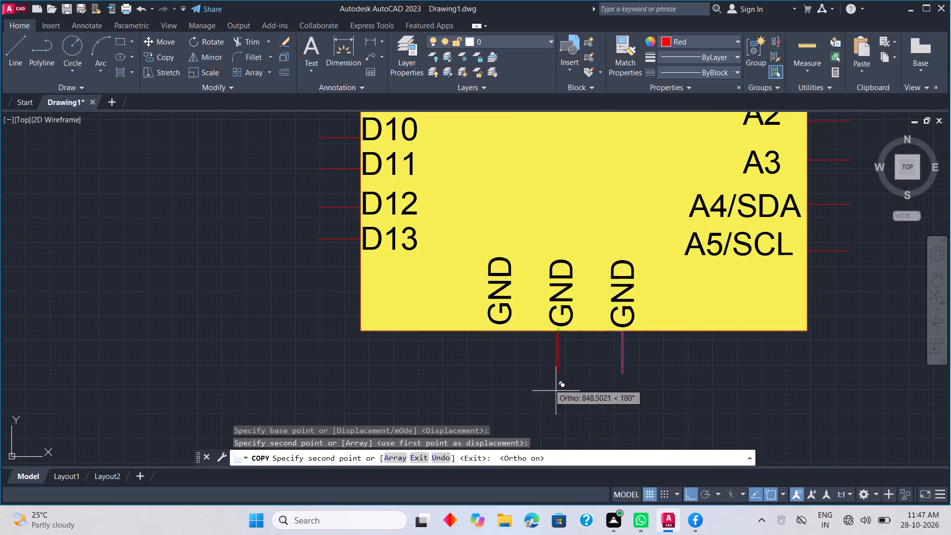
left_click(499, 331)
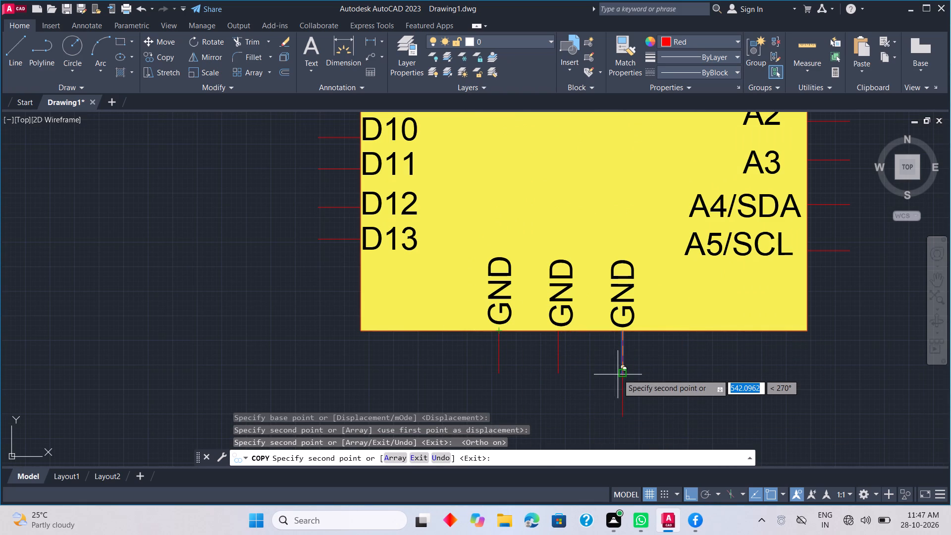
key("Escape")
Copy the middle bottom GND pin line straight up to just above the block's top edge, near the left GND label.
scroll(606, 340, "down", 3)
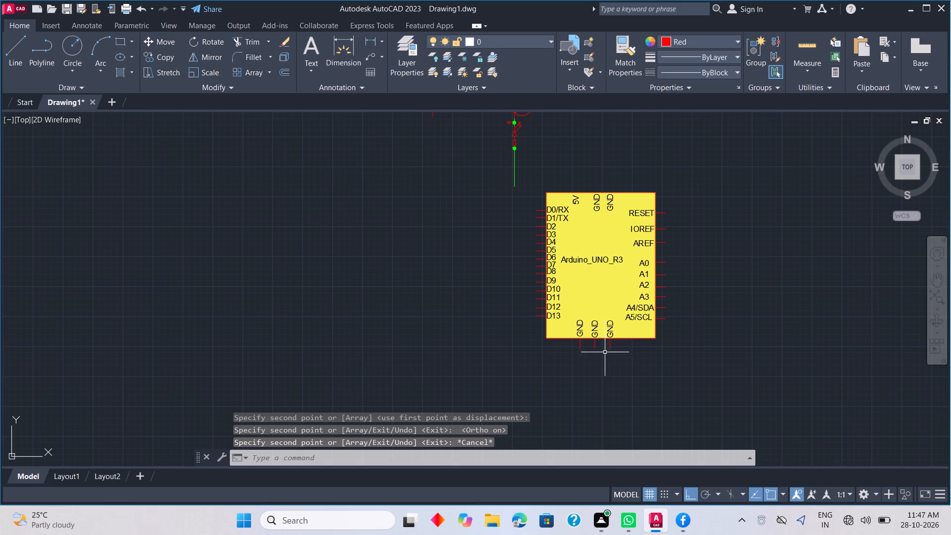
scroll(604, 352, "up", 2)
scroll(577, 330, "down", 2)
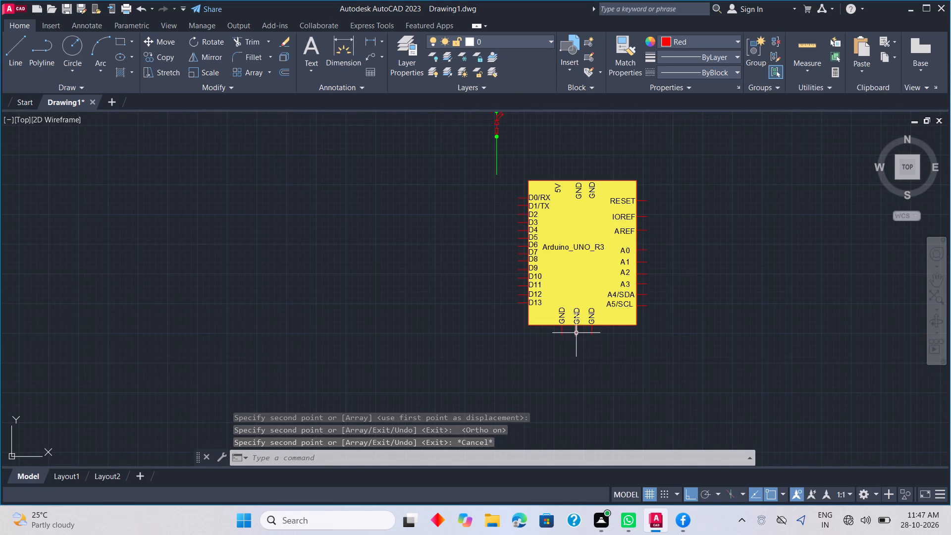
left_click(576, 333)
right_click(581, 342)
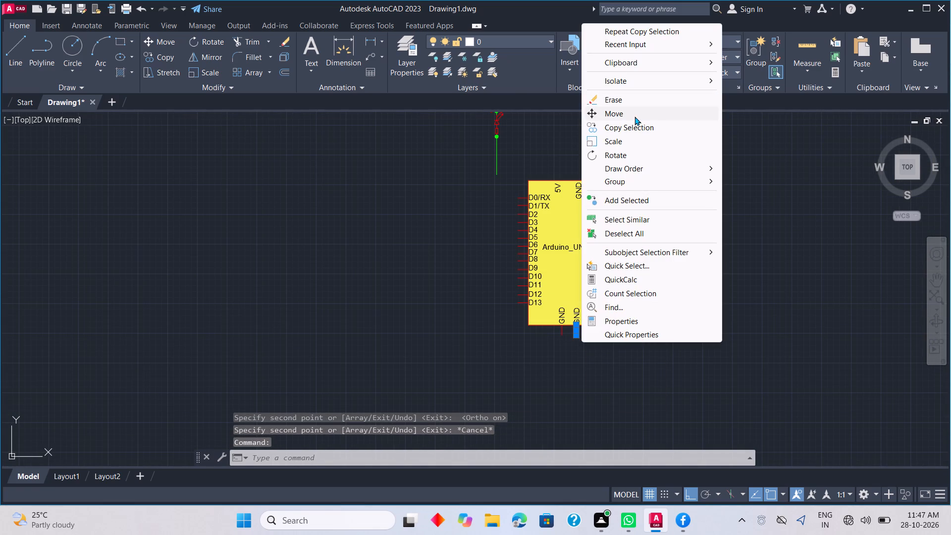
left_click(634, 125)
left_click(579, 323)
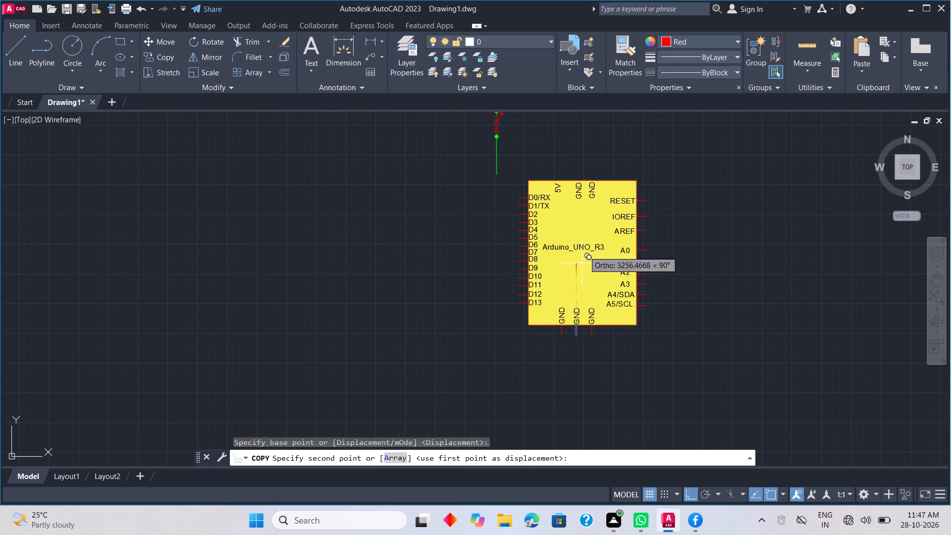
scroll(592, 174, "up", 2)
scroll(590, 218, "up", 2)
middle_click_drag(573, 177, 630, 405)
left_click(619, 262)
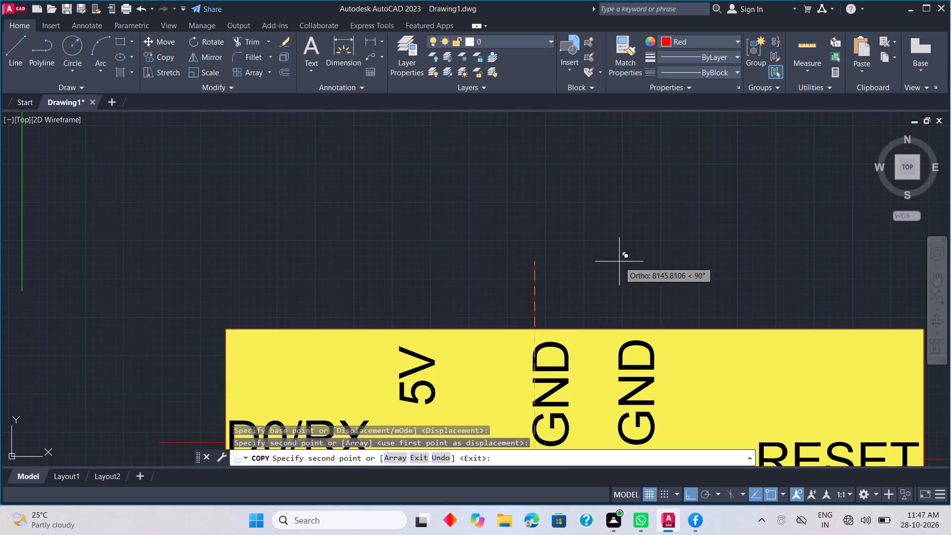
key("Escape")
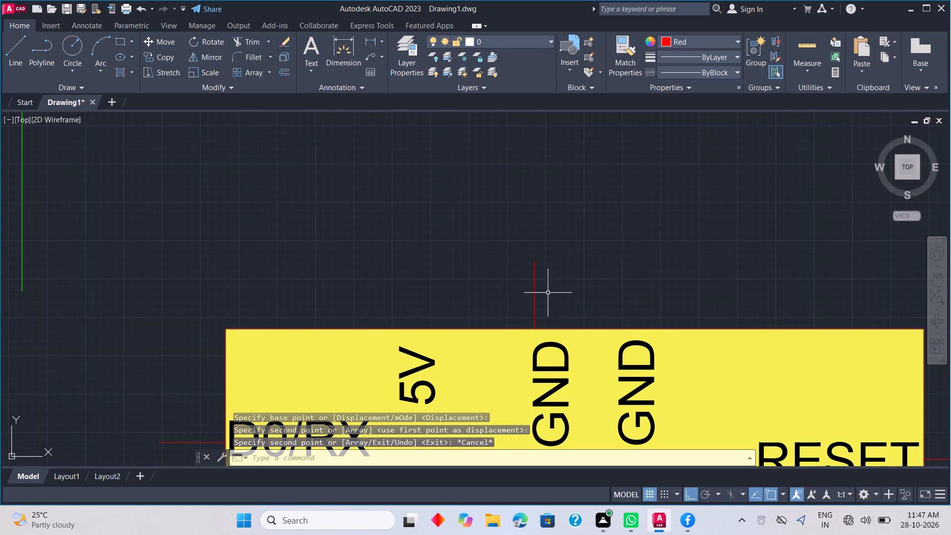
Move the copied top pin line sideways onto the block's top edge, centred on the left GND label.
scroll(536, 309, "up", 3)
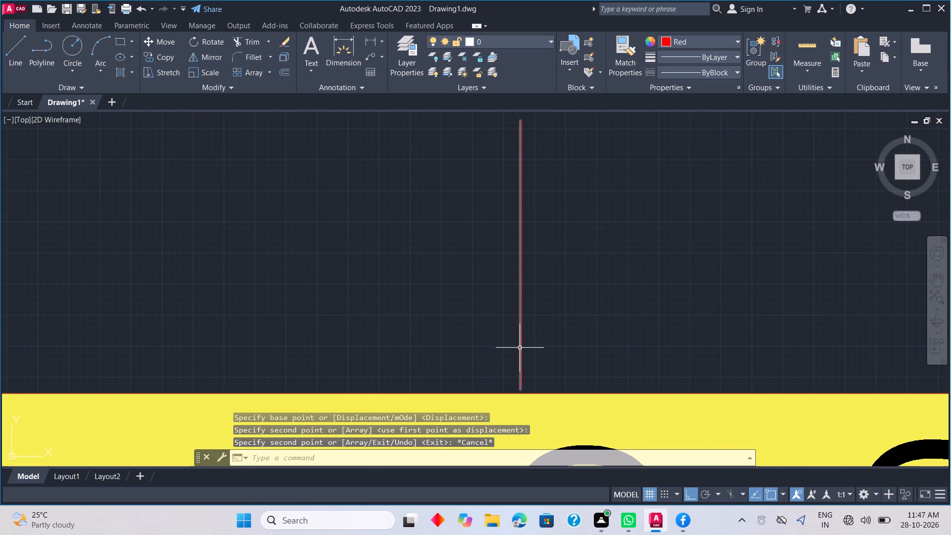
left_click(519, 348)
right_click(548, 365)
left_click(624, 136)
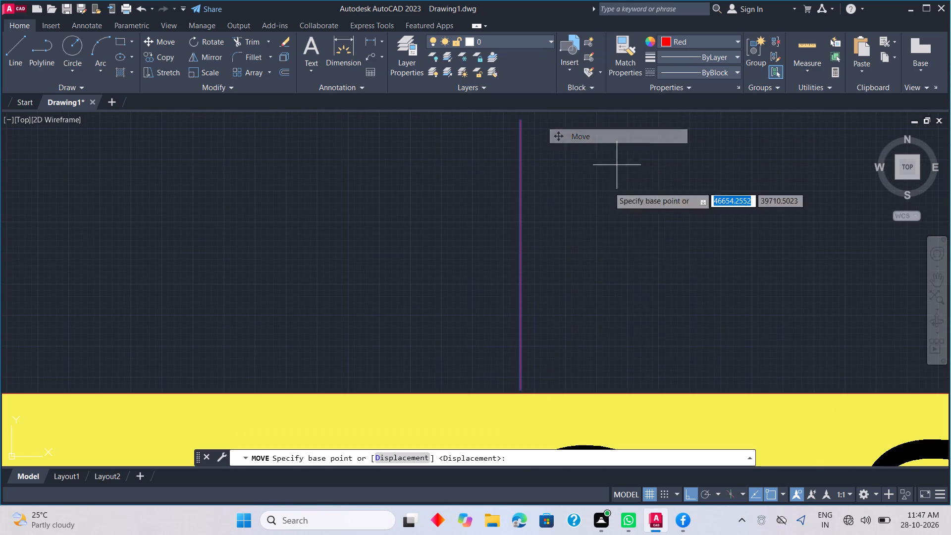
left_click(521, 389)
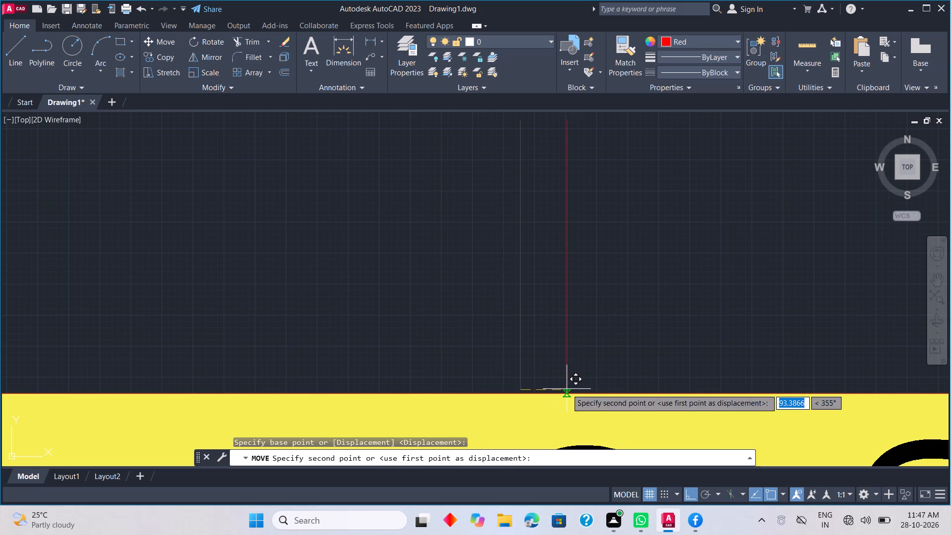
middle_click_drag(567, 389, 579, 267)
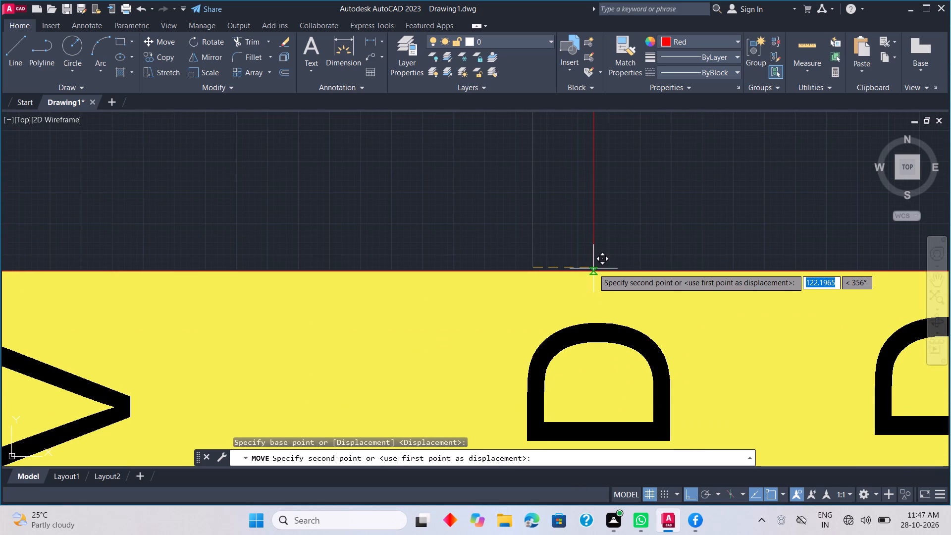
left_click(593, 268)
Copy the top pin line to the right GND label and to the 5V label along the block's top edge.
scroll(640, 267, "down", 1)
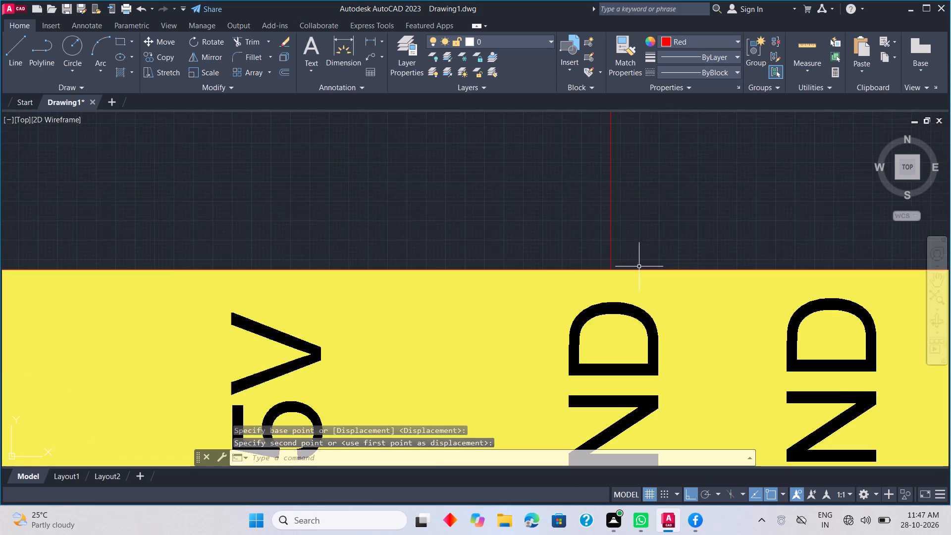
scroll(639, 267, "down", 3)
left_click(630, 254)
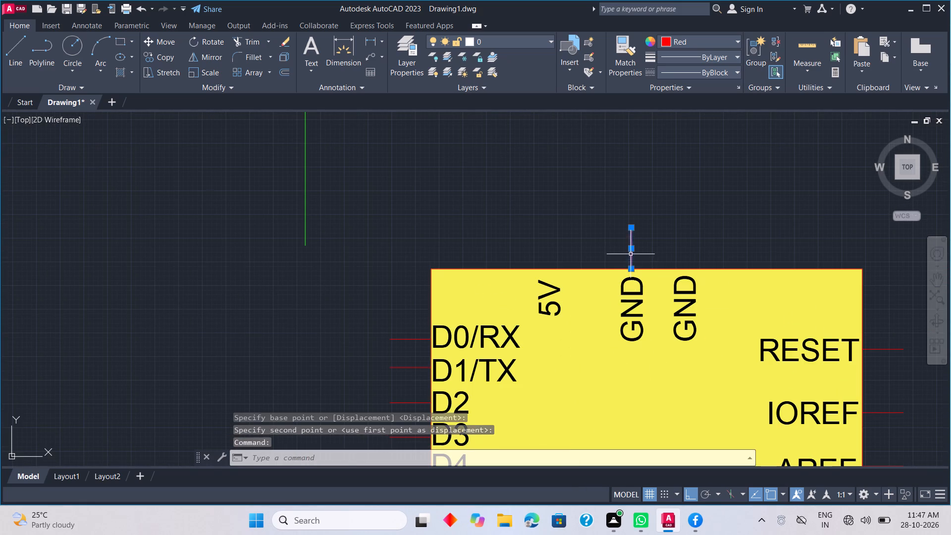
right_click(643, 261)
left_click(682, 288)
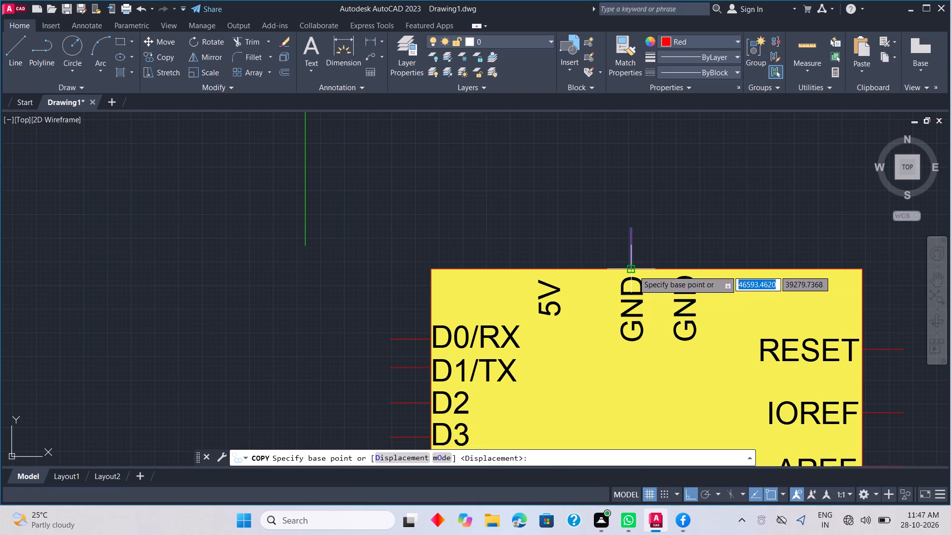
left_click(634, 270)
left_click(687, 269)
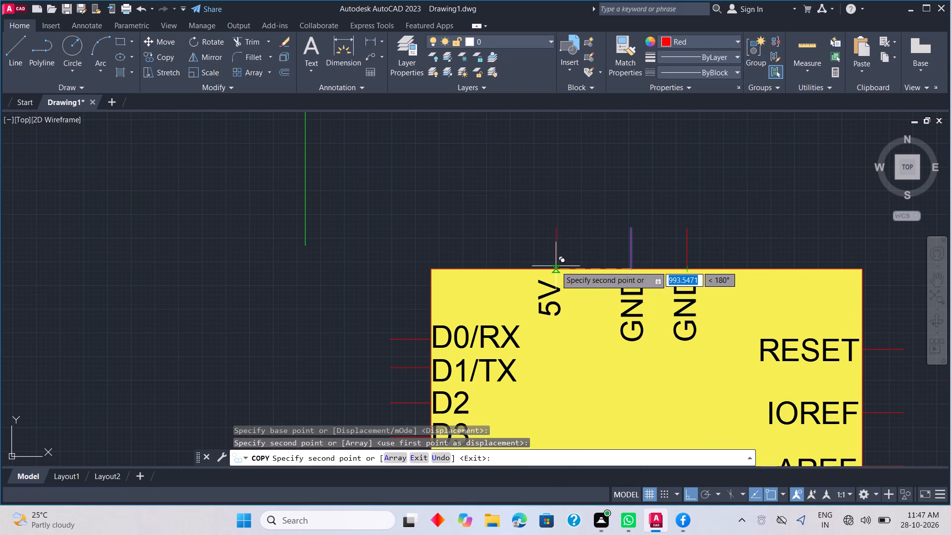
left_click(556, 266)
key("Escape")
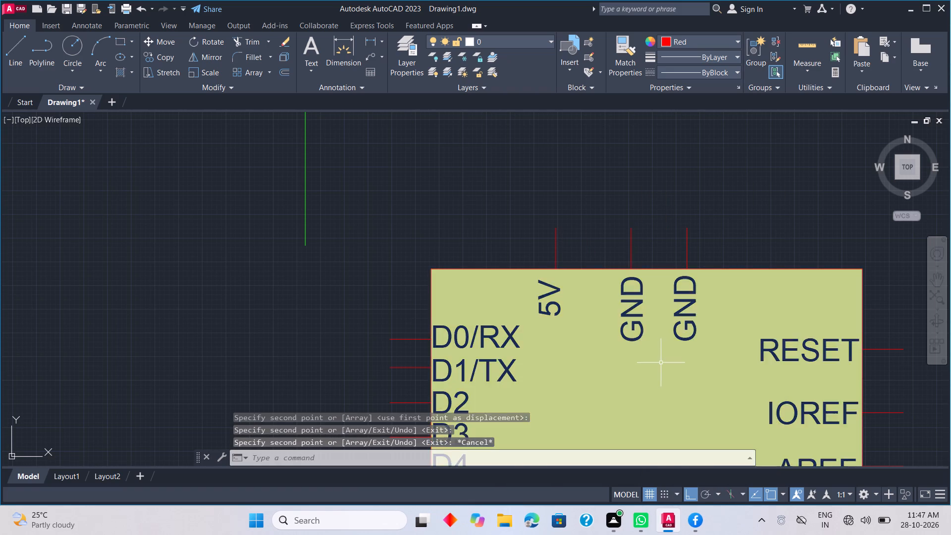
Draw a green wire from the lower end of the vertical wire straight down, turning across to the Arduino block's D3 pin line.
scroll(661, 363, "down", 3)
middle_click_drag(651, 394, 699, 177)
scroll(680, 238, "down", 1)
middle_click_drag(683, 267, 629, 354)
scroll(692, 303, "up", 1)
middle_click_drag(692, 301, 715, 312)
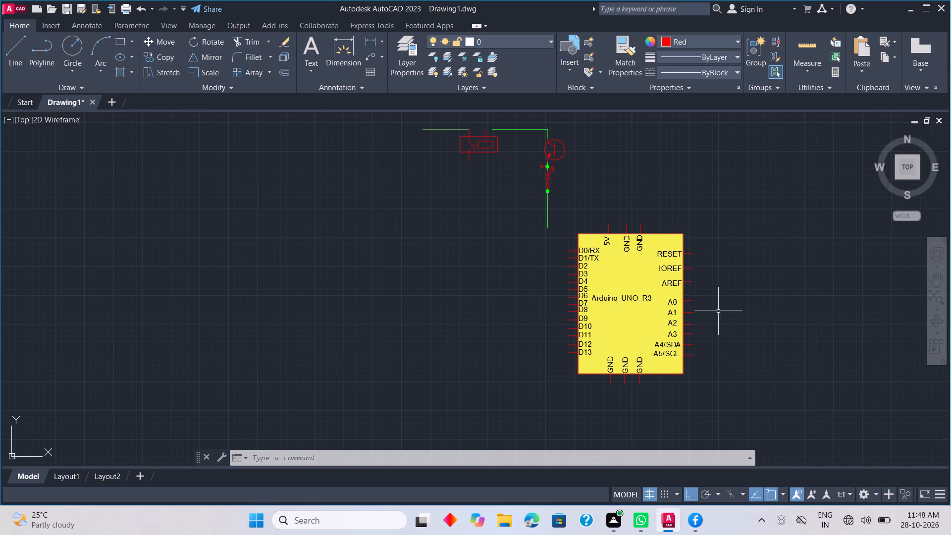
middle_click_drag(541, 295, 662, 303)
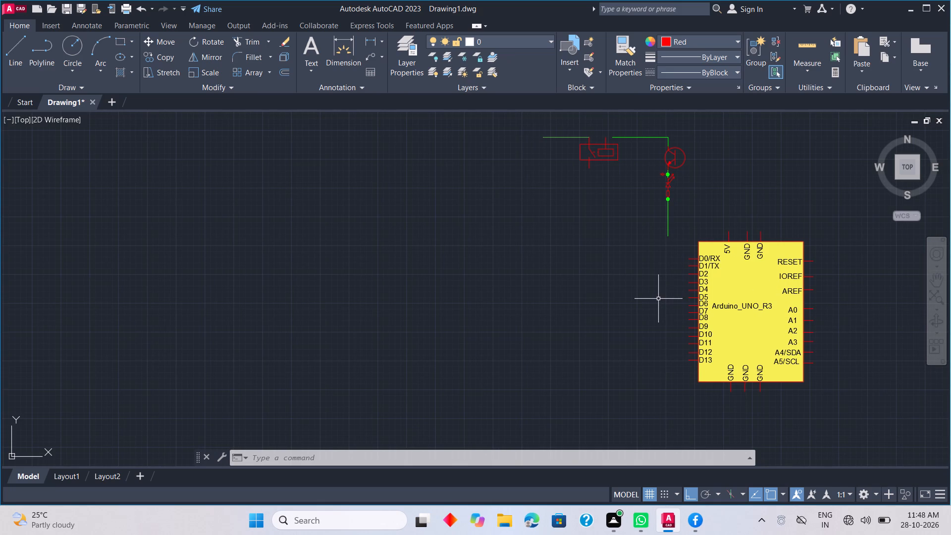
key("l")
key("space")
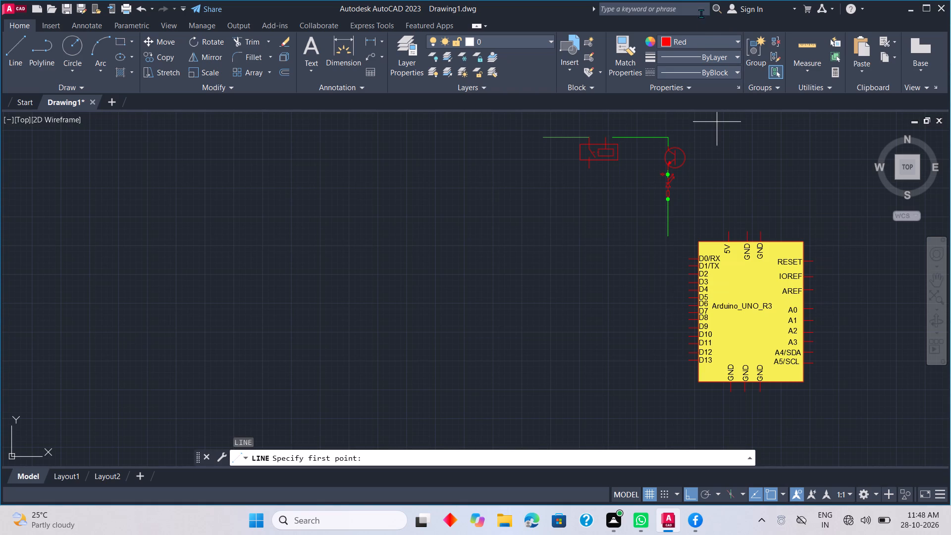
left_click(700, 34)
left_click(695, 43)
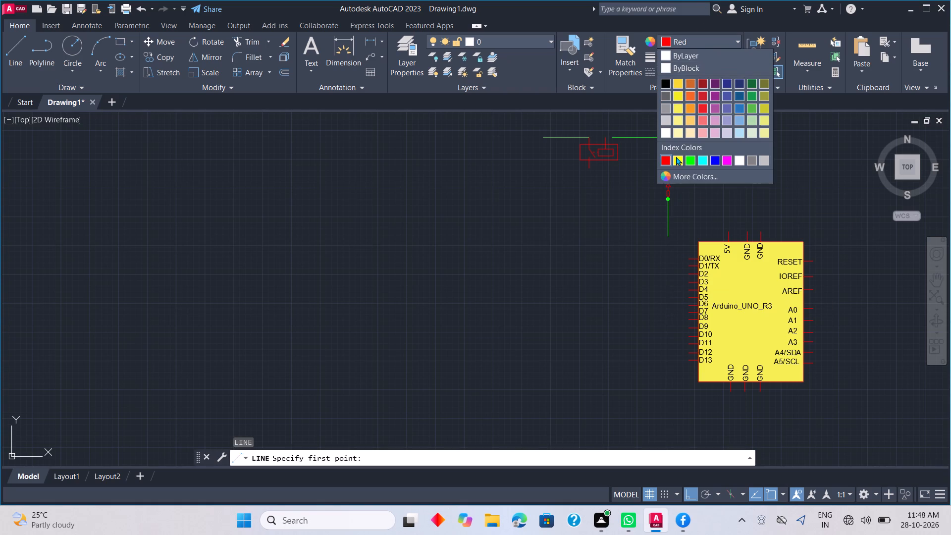
left_click(689, 159)
left_click(669, 240)
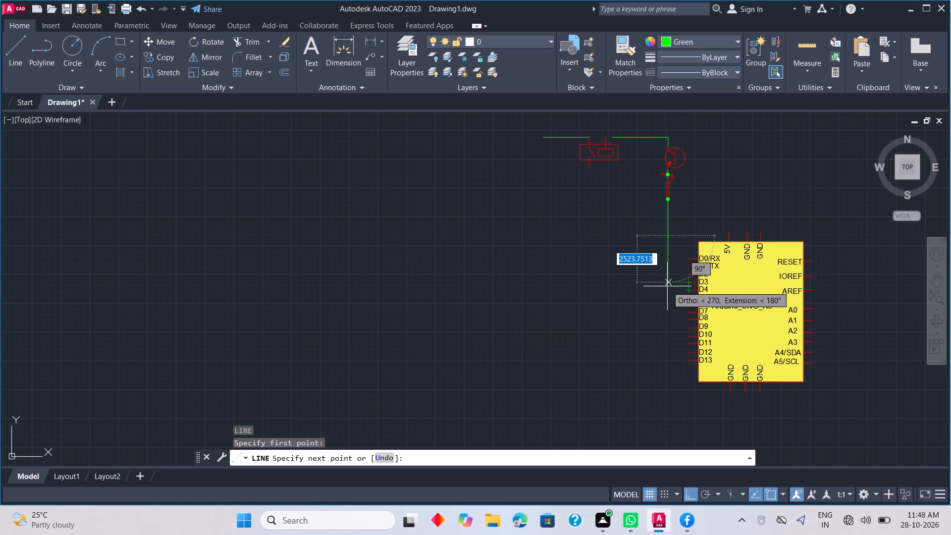
left_click(667, 286)
left_click(689, 283)
key("Escape")
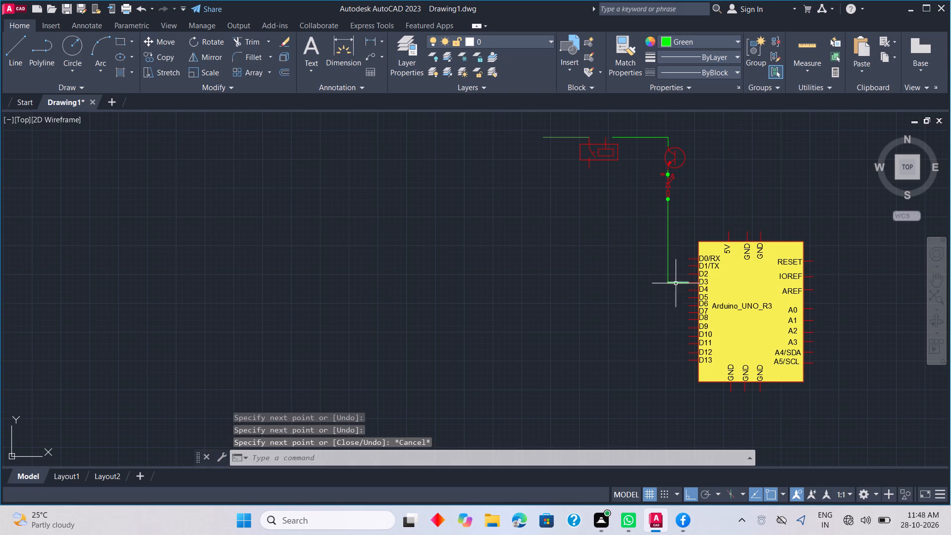
Move the D8 label straight down about 60 units, between the D7 and D9 labels.
scroll(647, 291, "down", 3)
middle_click_drag(631, 296, 731, 319)
scroll(737, 326, "up", 2)
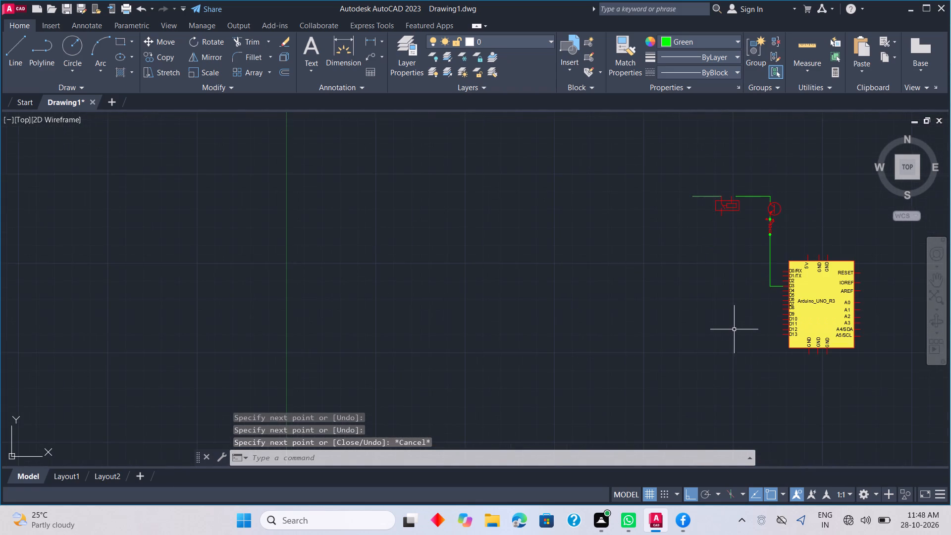
middle_click_drag(734, 327, 677, 316)
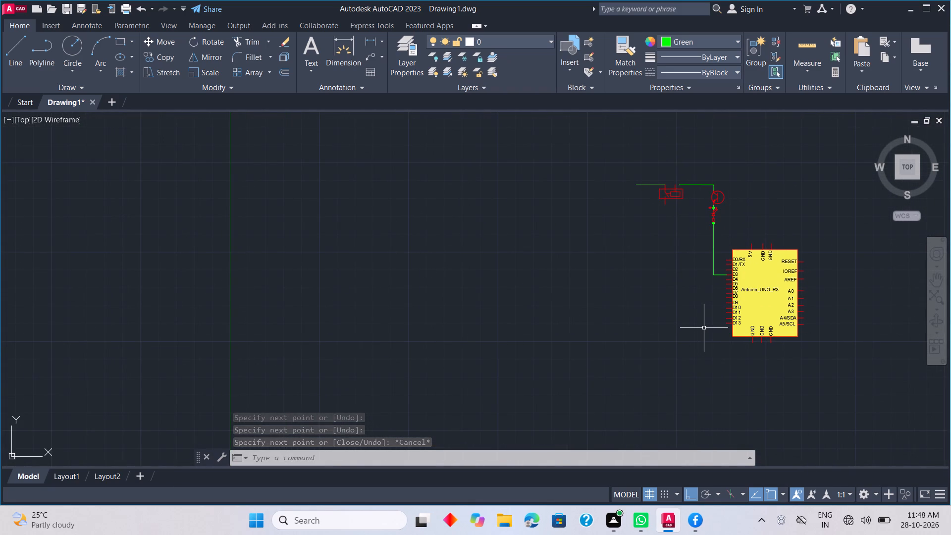
scroll(710, 320, "up", 1)
scroll(741, 281, "up", 2)
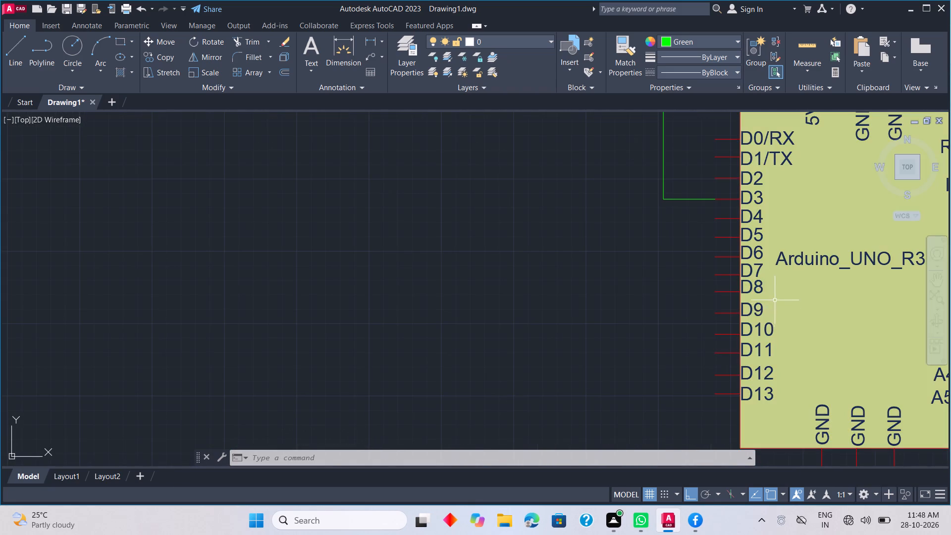
scroll(759, 291, "up", 2)
left_click(758, 287)
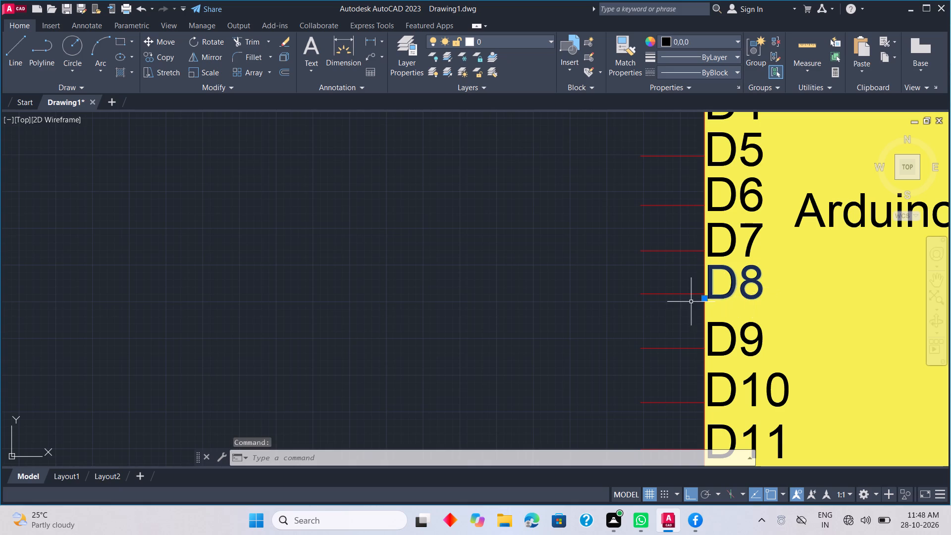
left_click(703, 298)
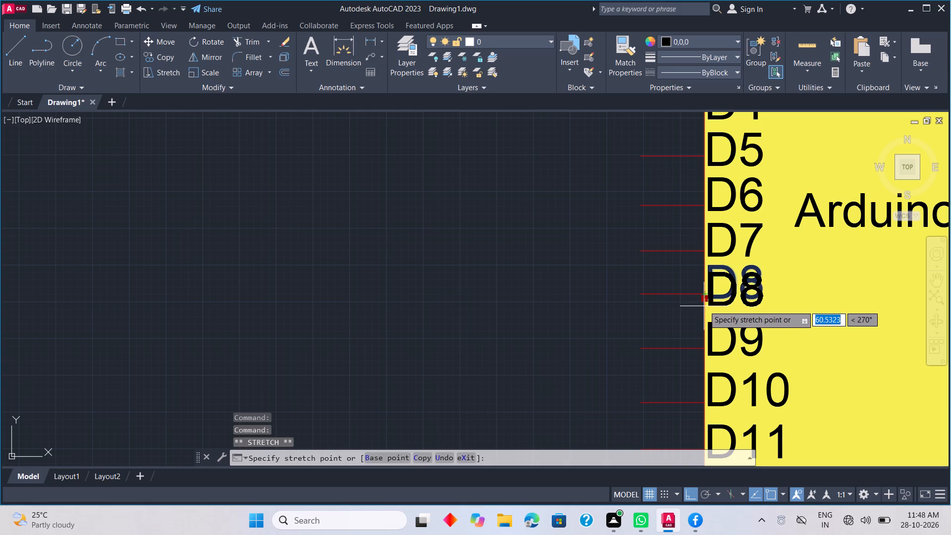
left_click(704, 306)
scroll(752, 275, "down", 4)
scroll(720, 313, "down", 1)
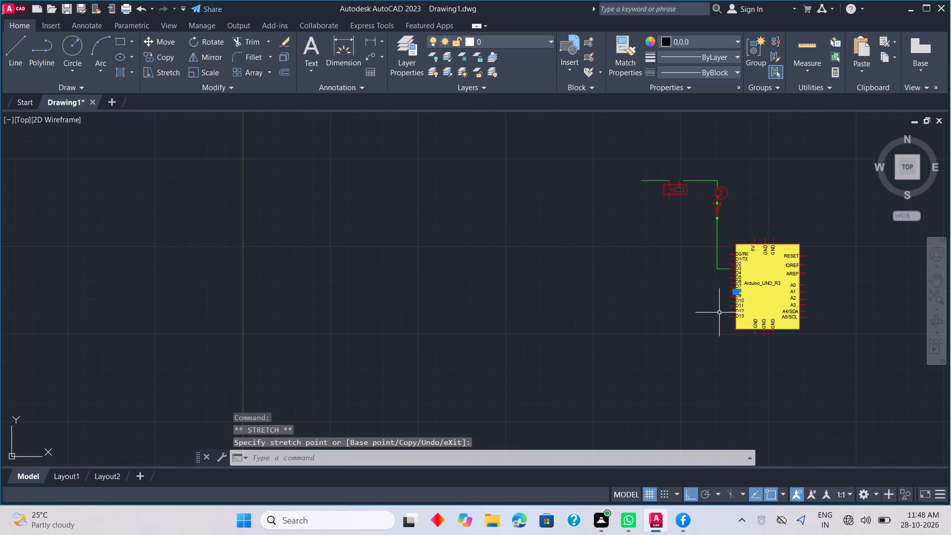
key("Escape")
Start a new line for another green wire in the Arduino circuit.
scroll(716, 313, "down", 1)
scroll(716, 313, "up", 1)
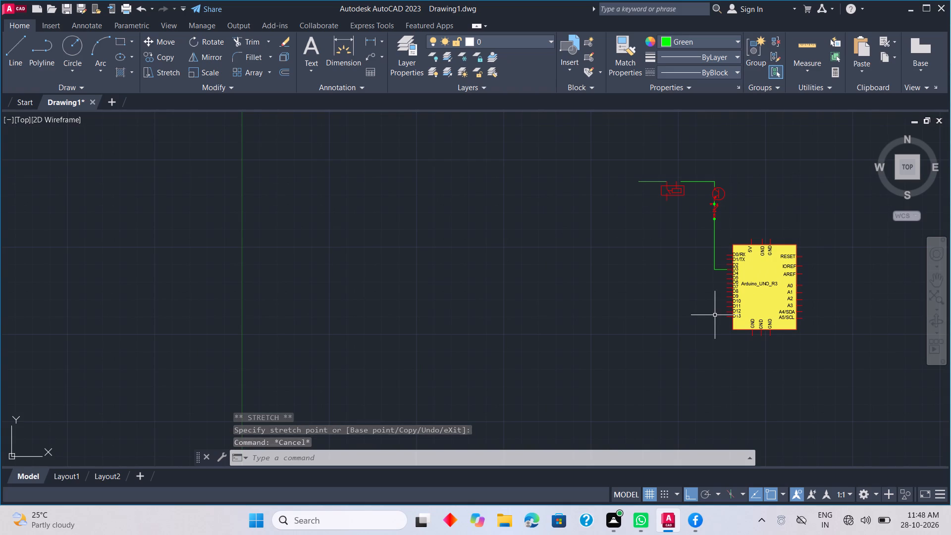
scroll(730, 288, "up", 2)
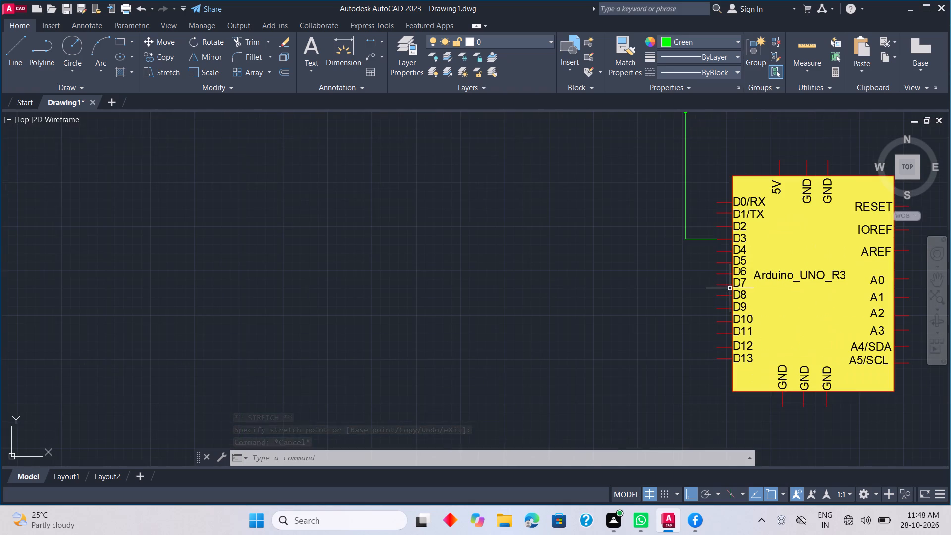
middle_click_drag(754, 281, 817, 323)
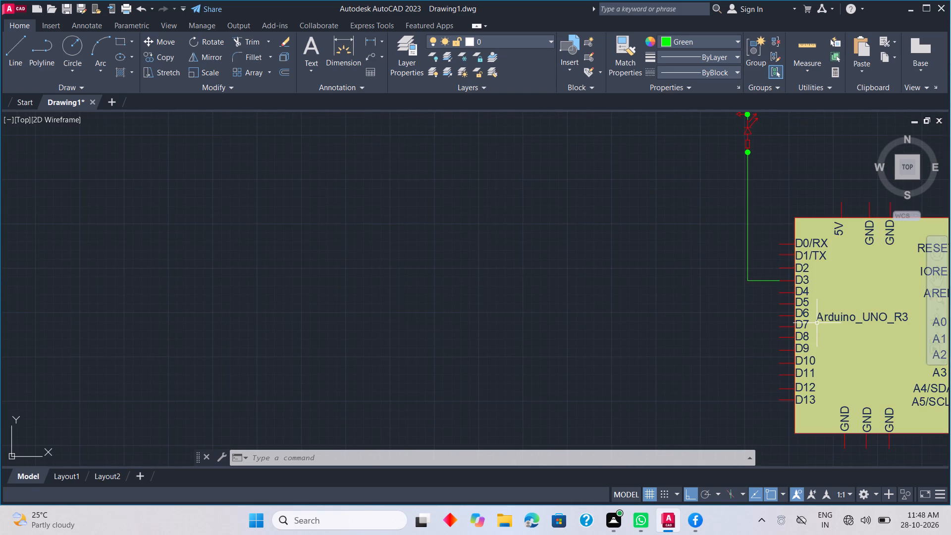
key("l")
key("space")
scroll(723, 316, "down", 3)
middle_click_drag(722, 316, 740, 351)
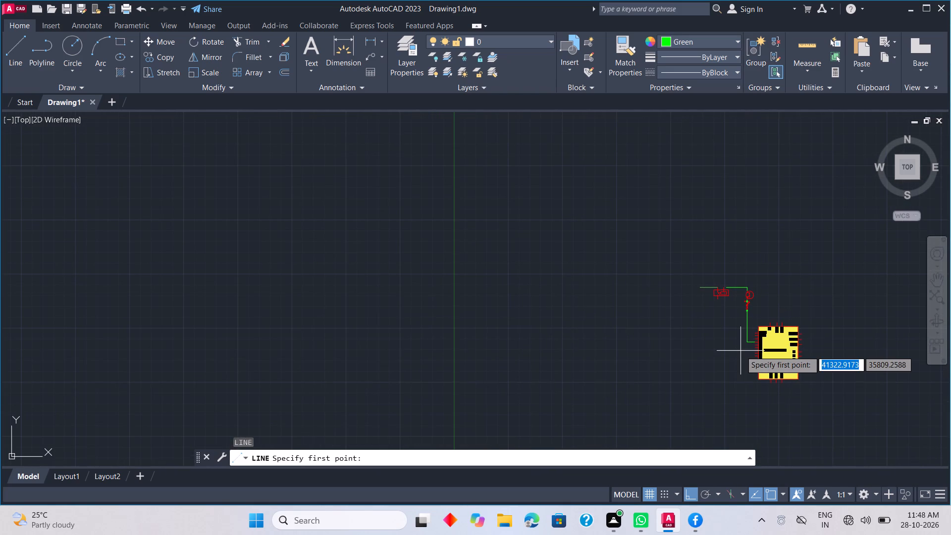
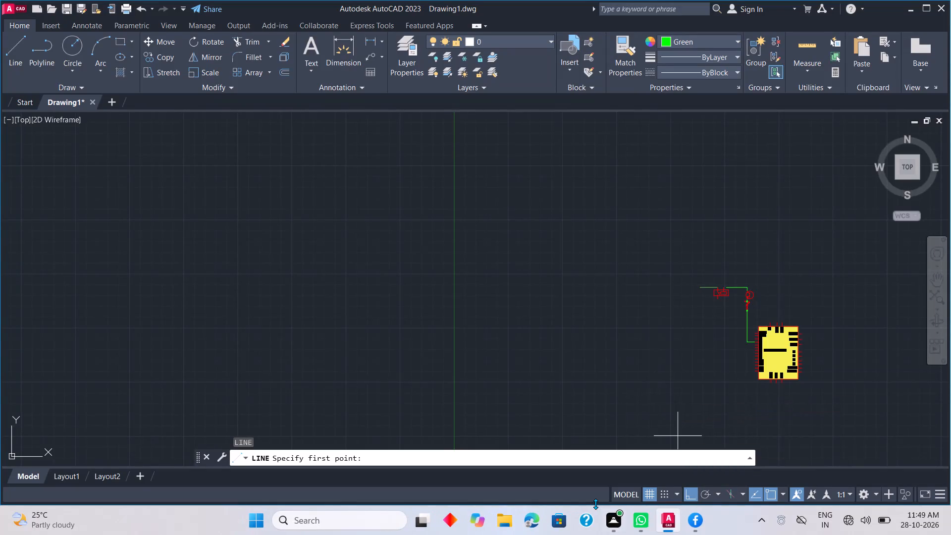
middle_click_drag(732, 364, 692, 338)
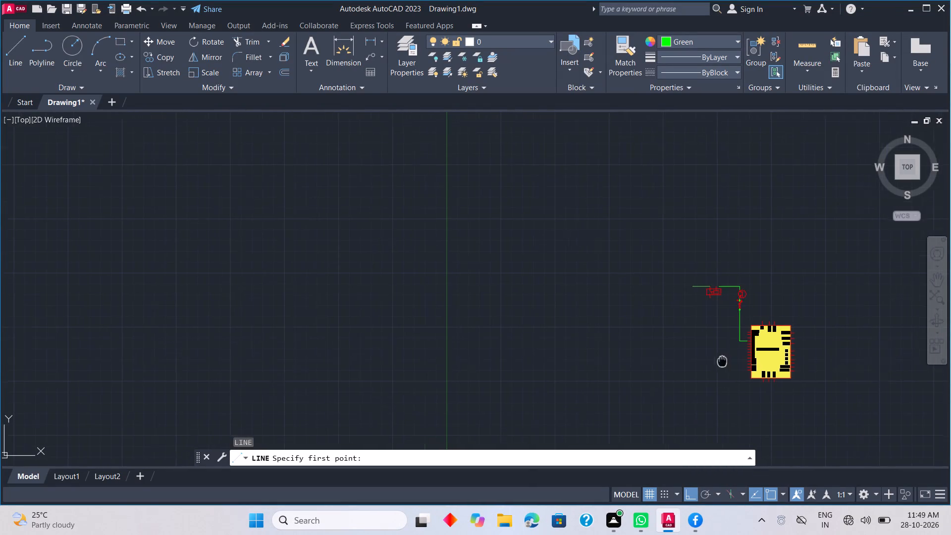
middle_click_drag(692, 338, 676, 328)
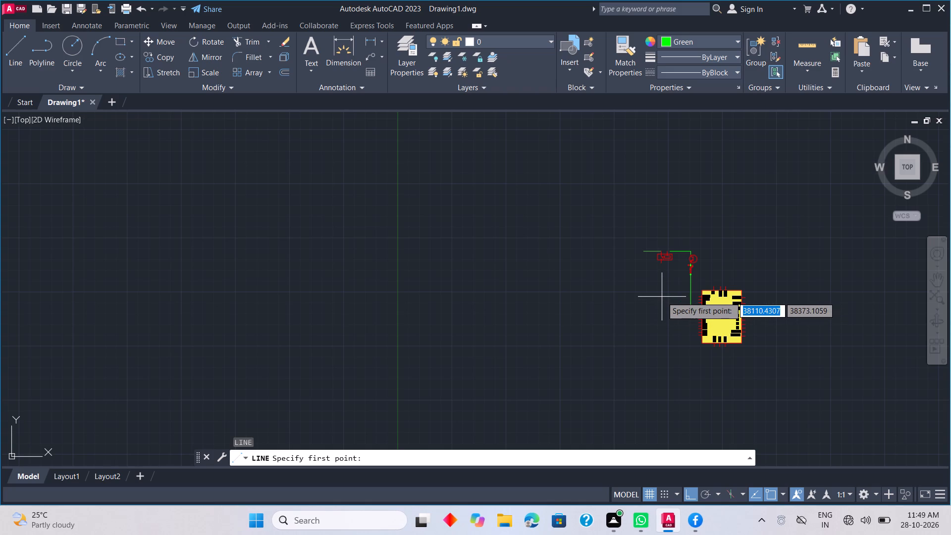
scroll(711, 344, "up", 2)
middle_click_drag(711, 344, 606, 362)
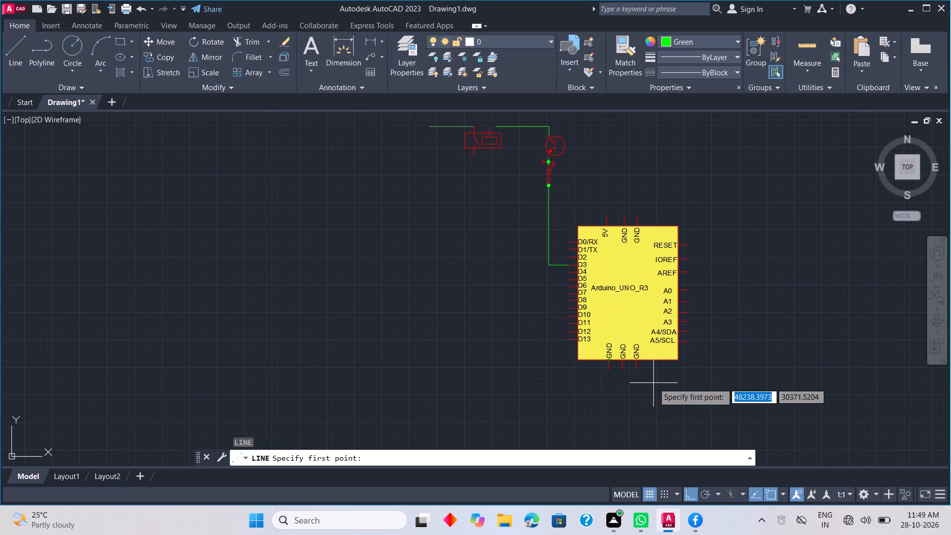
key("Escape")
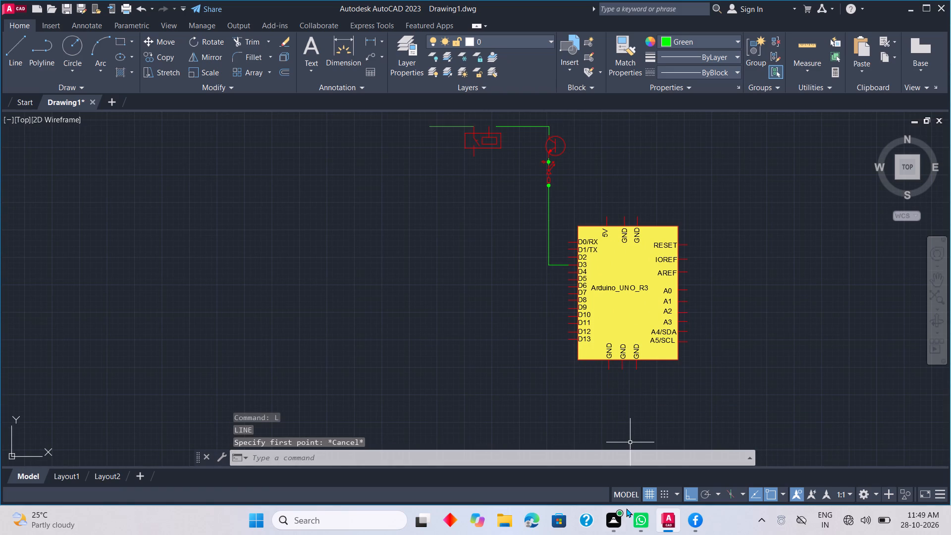
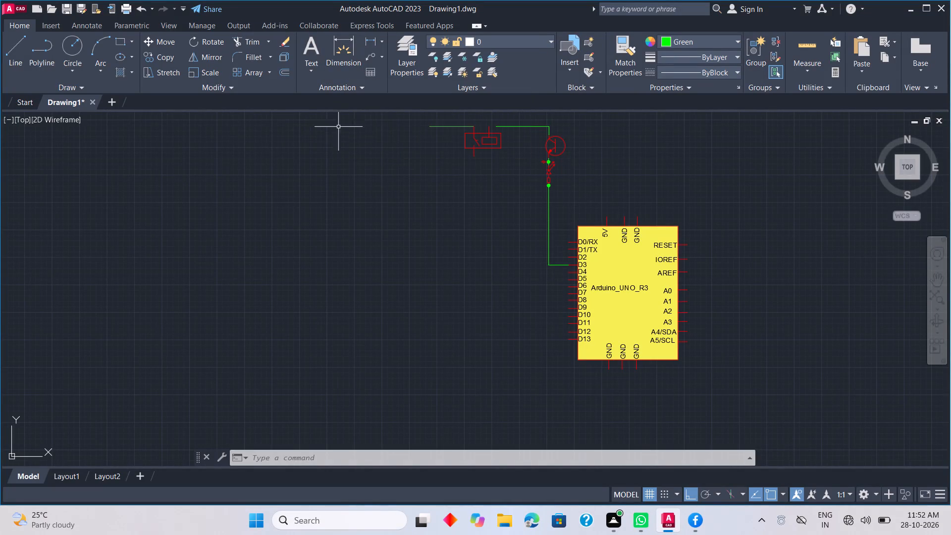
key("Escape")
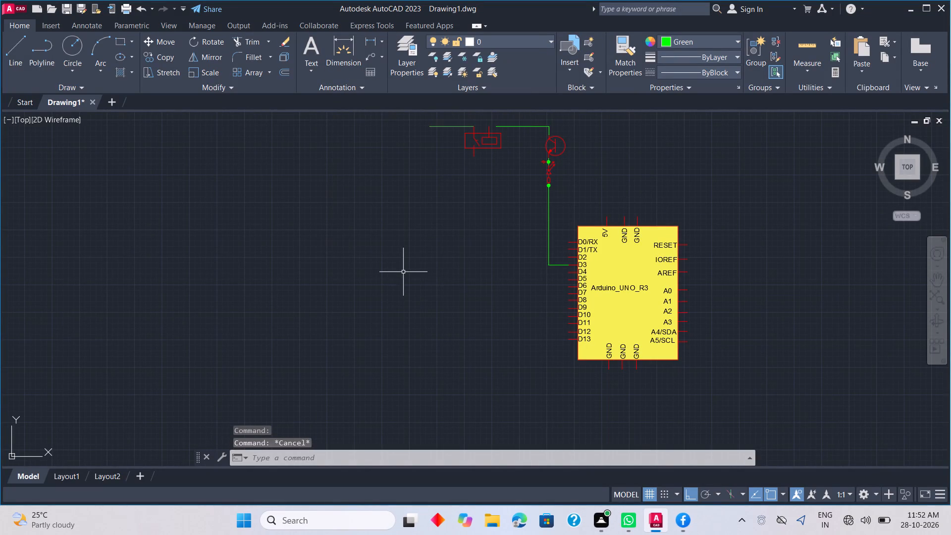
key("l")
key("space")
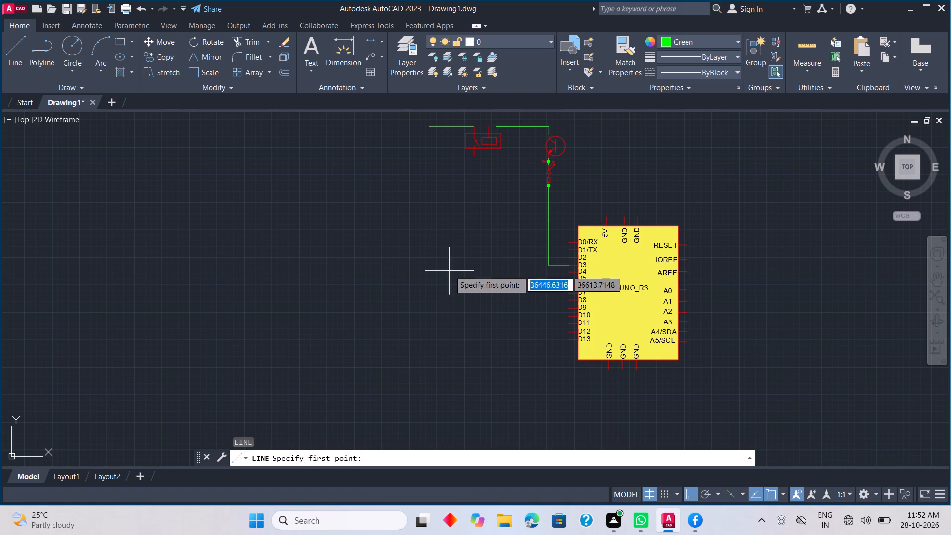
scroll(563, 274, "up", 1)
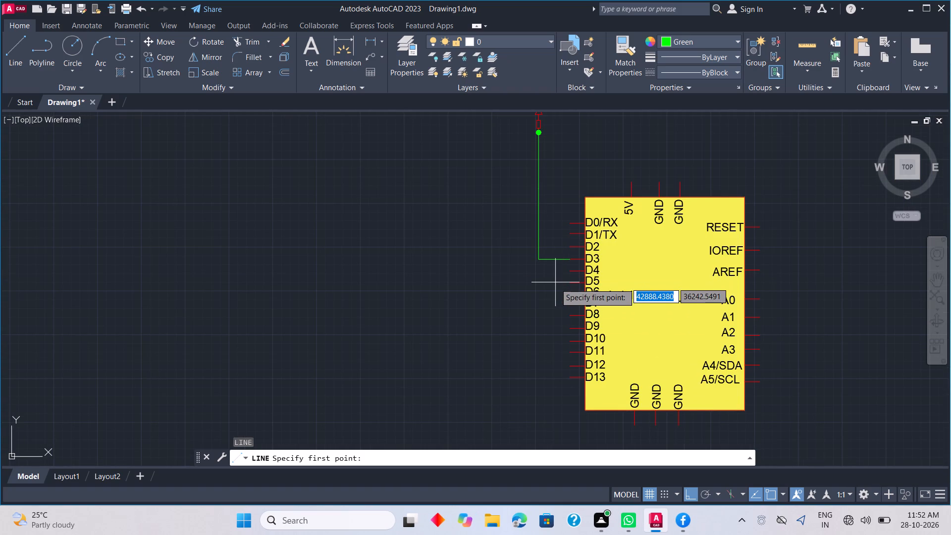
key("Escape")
Draw a green wire branching from the vertical D3 wire below the lower green junction dot, running right and turning upward.
middle_click_drag(475, 290, 489, 406)
scroll(489, 407, "up", 1)
middle_click_drag(544, 210, 561, 329)
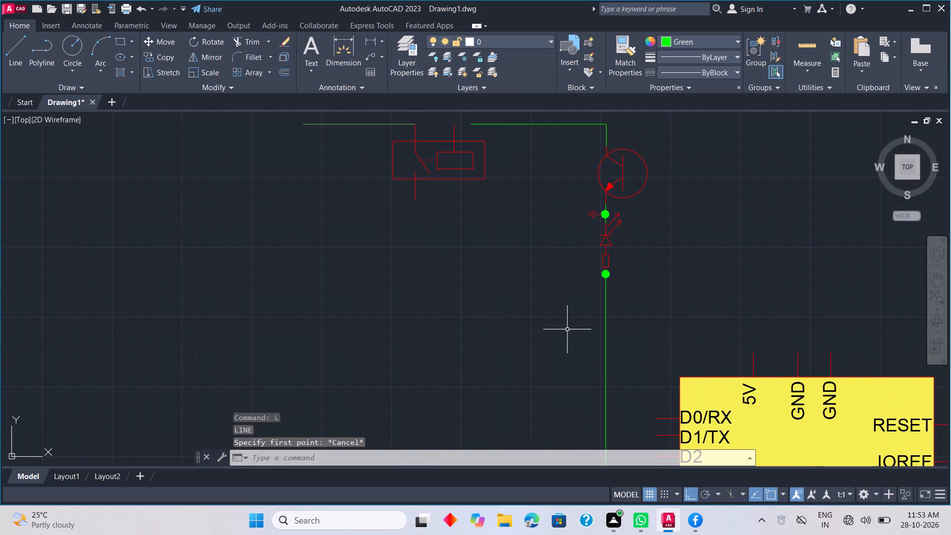
key("l")
key("space")
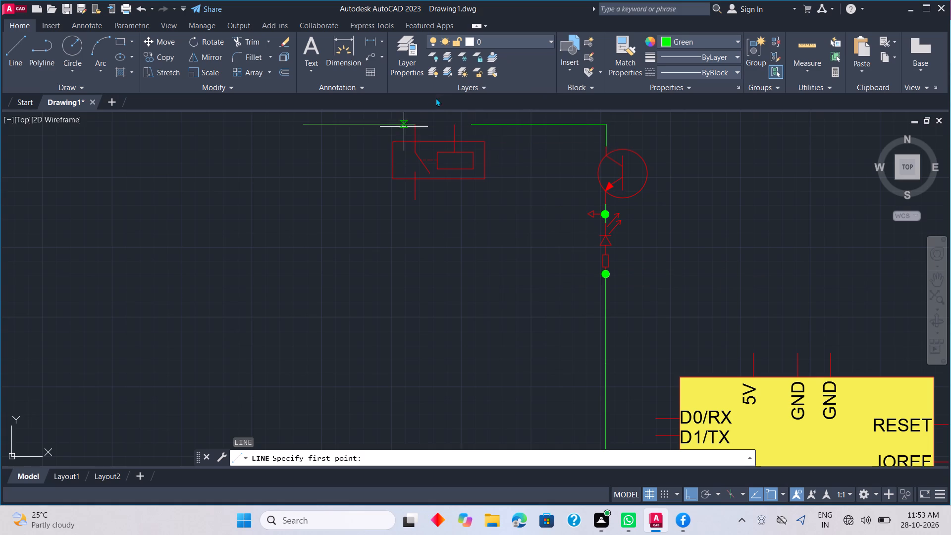
left_click(608, 307)
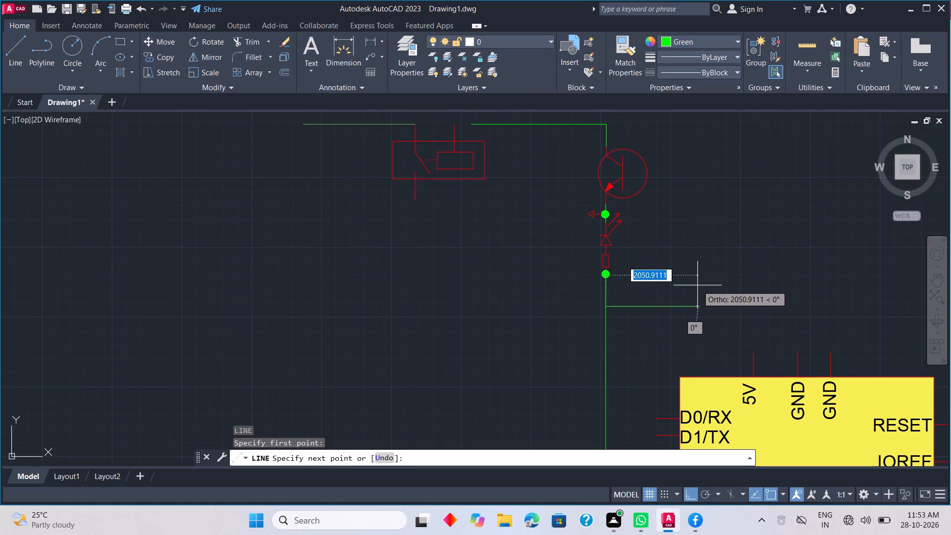
left_click(687, 292)
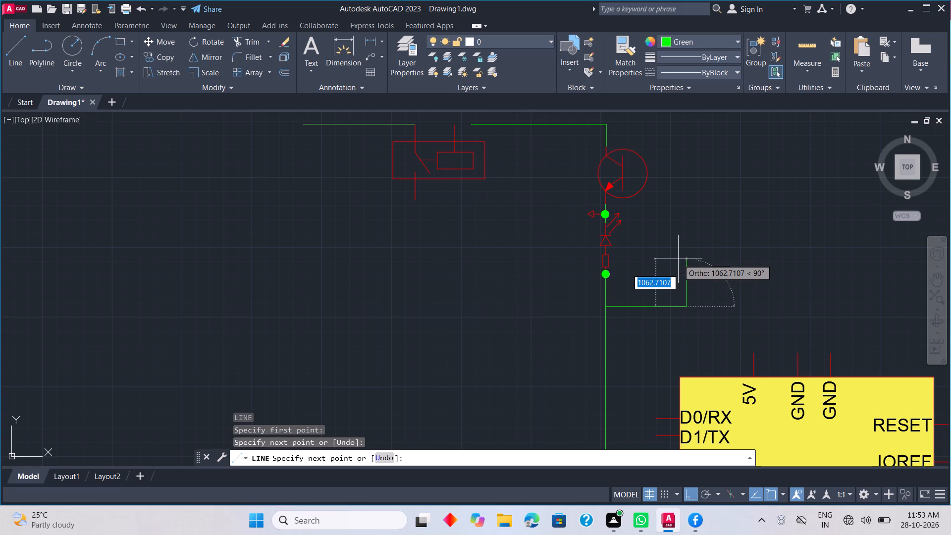
left_click(678, 238)
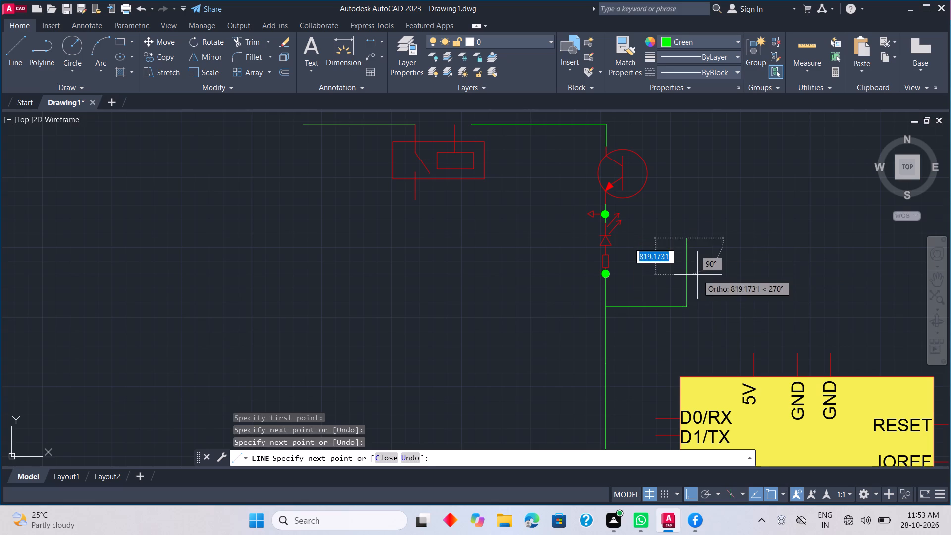
key("Escape")
Set the current colour to red and draw a small upright resistor rectangle sitting on the upper end of the new branch wire.
type("REC")
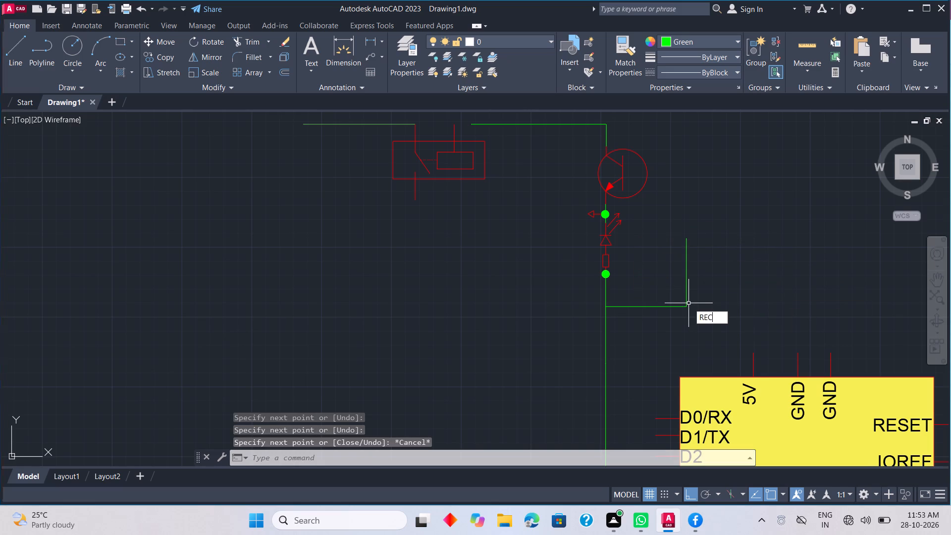
key("space")
left_click(699, 42)
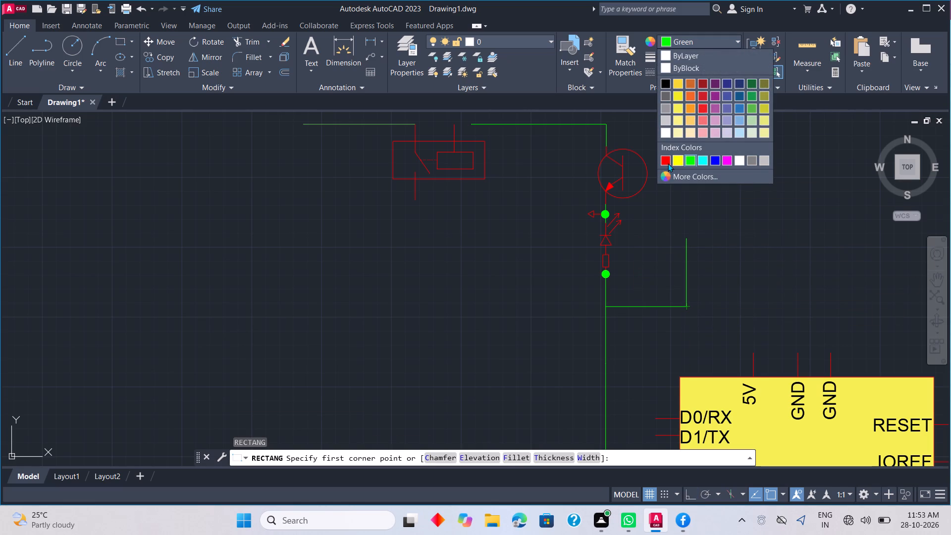
left_click(665, 160)
left_click(676, 200)
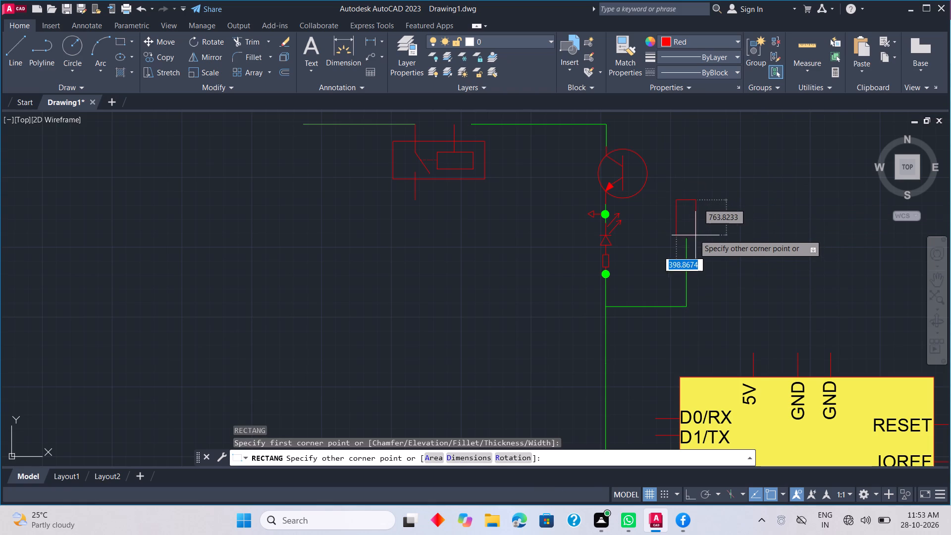
key("Escape")
left_click(671, 187)
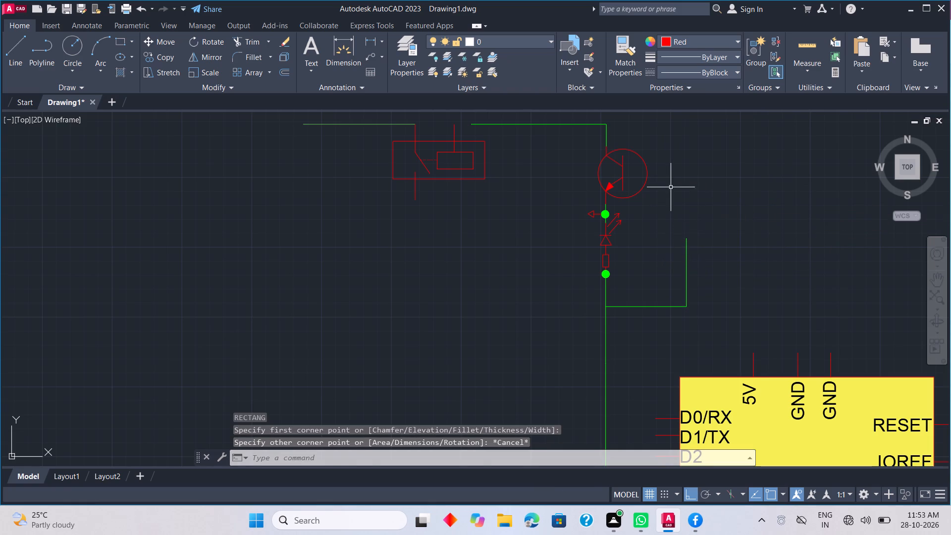
key("Escape")
key("space")
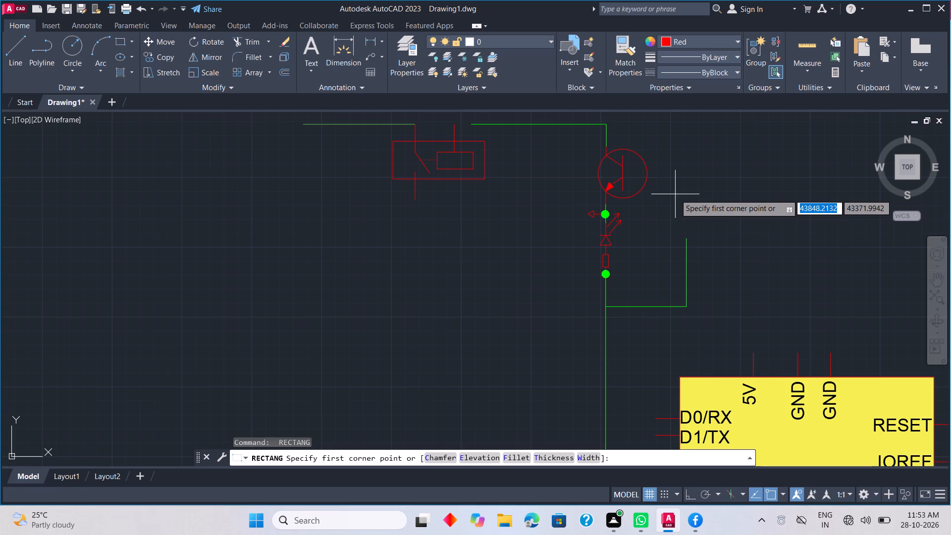
left_click(675, 194)
left_click(699, 238)
key("Escape")
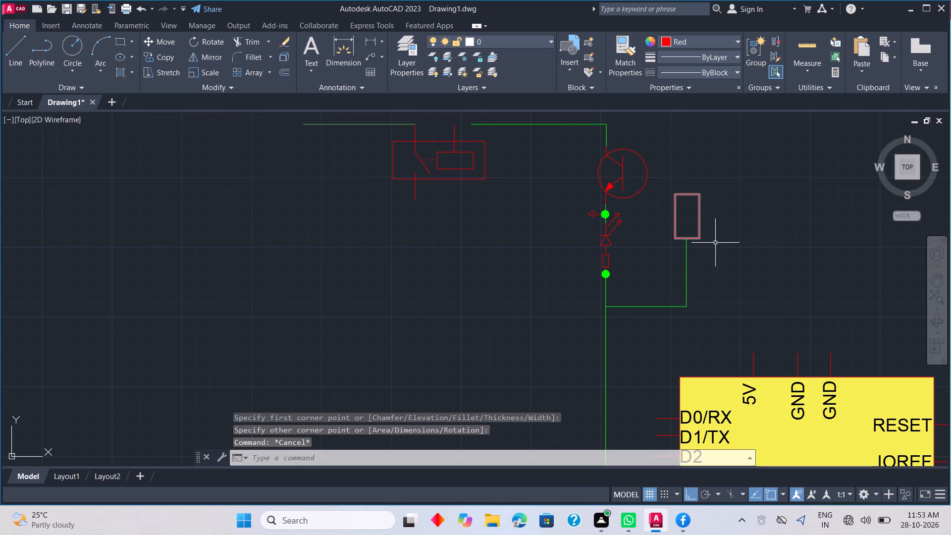
Draw a green wire from the rectangle's top midpoint, about 500 units up and 1427 units left to the transistor's vertical base line.
key("l")
key("space")
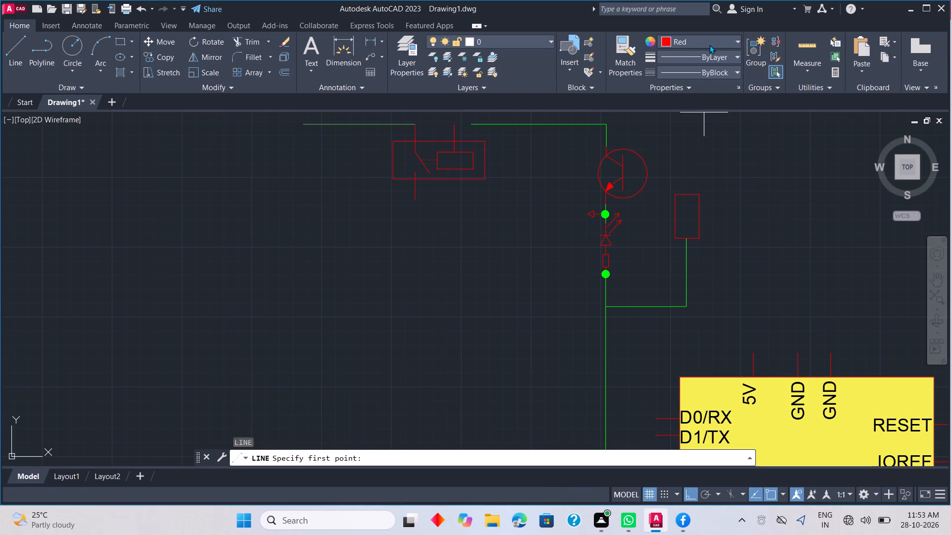
left_click(709, 43)
left_click(689, 161)
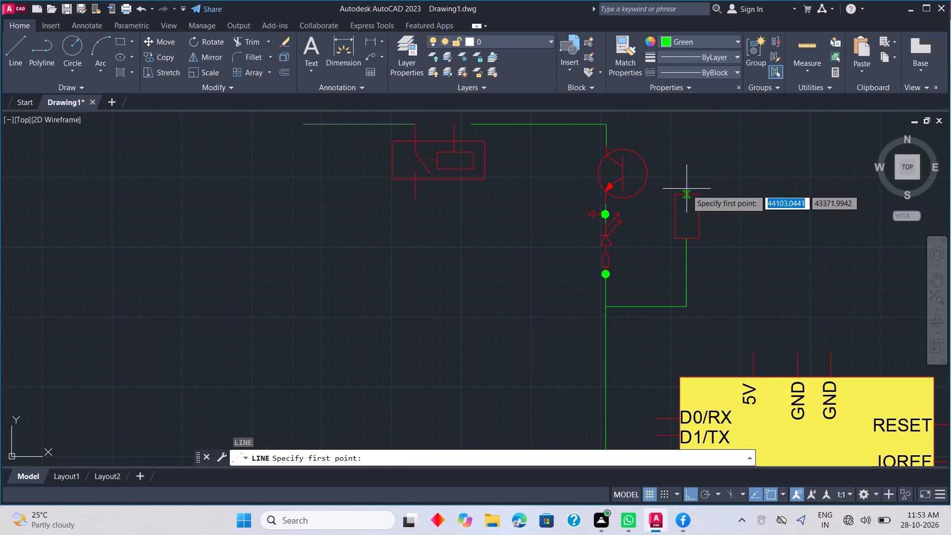
left_click(687, 193)
middle_click_drag(687, 140, 698, 225)
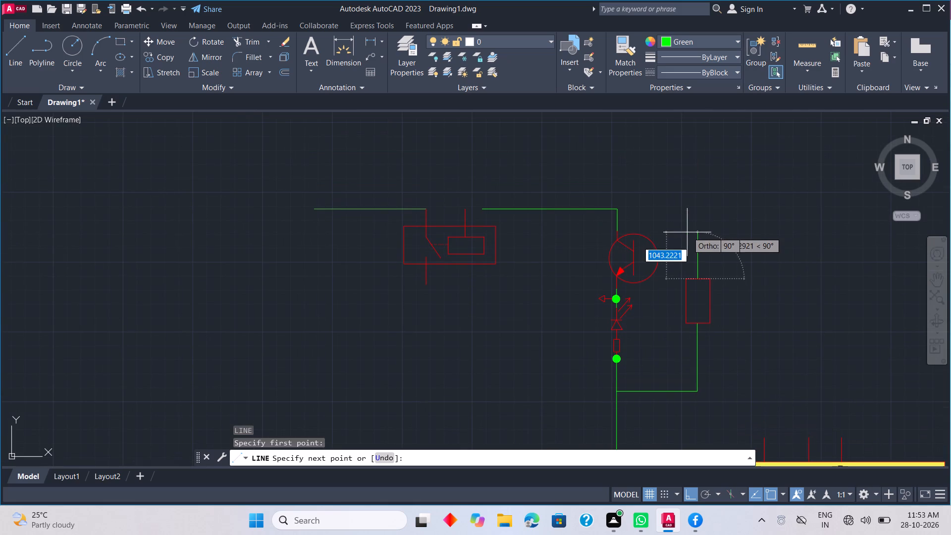
scroll(688, 226, "up", 1)
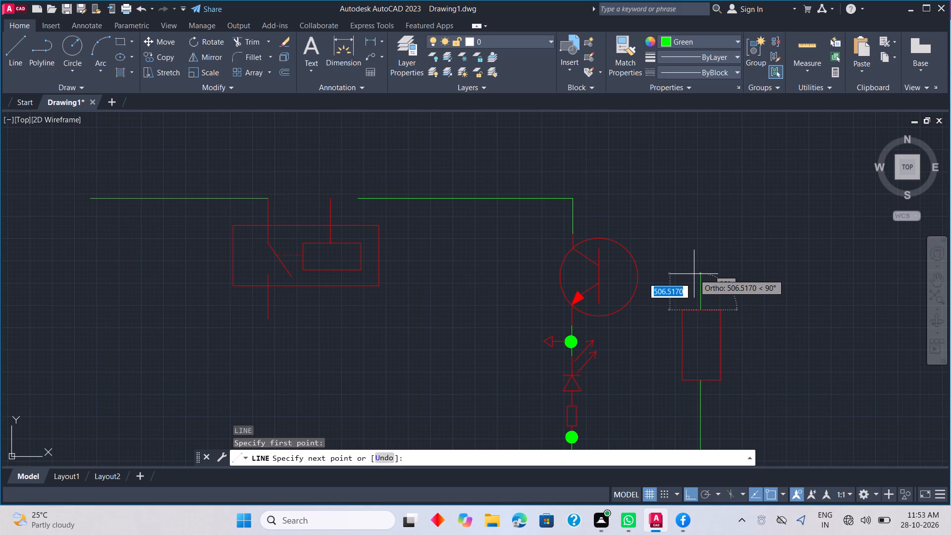
scroll(694, 274, "up", 2)
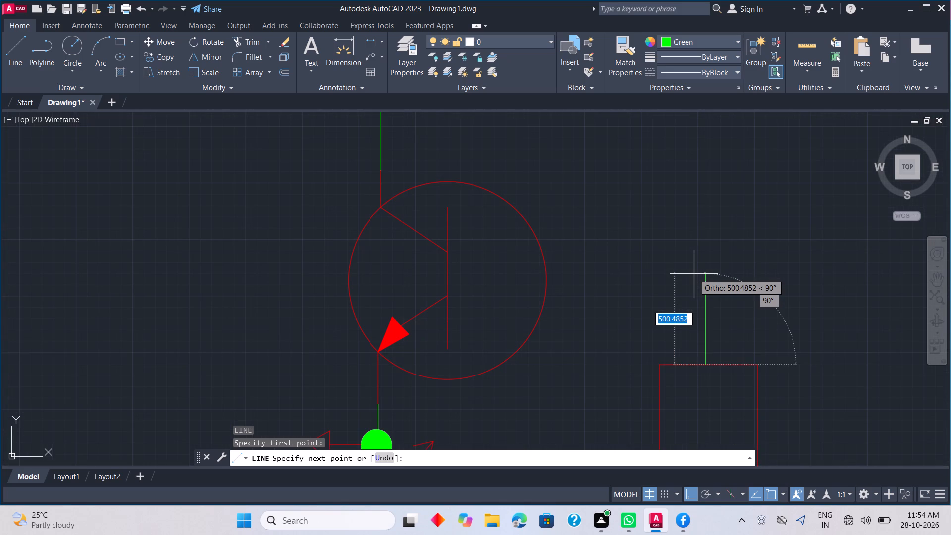
left_click(694, 274)
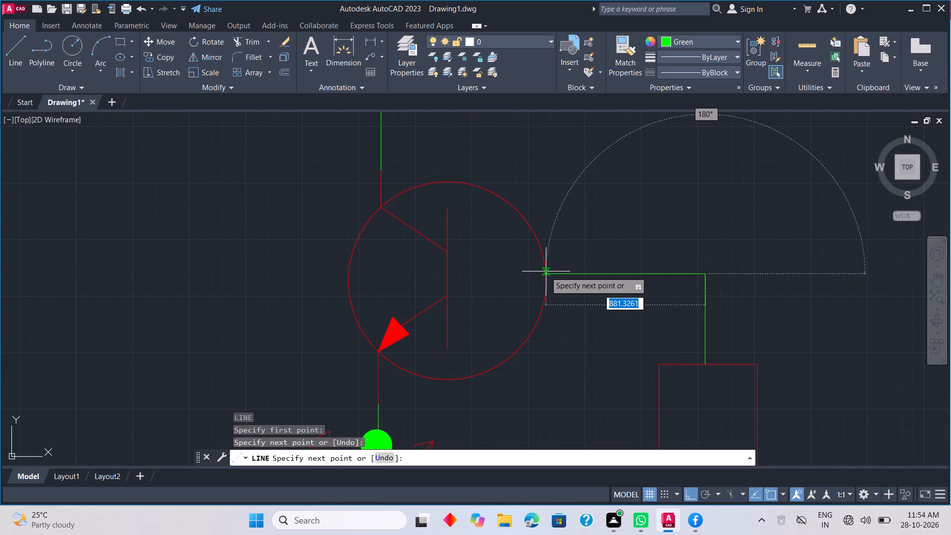
scroll(545, 273, "up", 2)
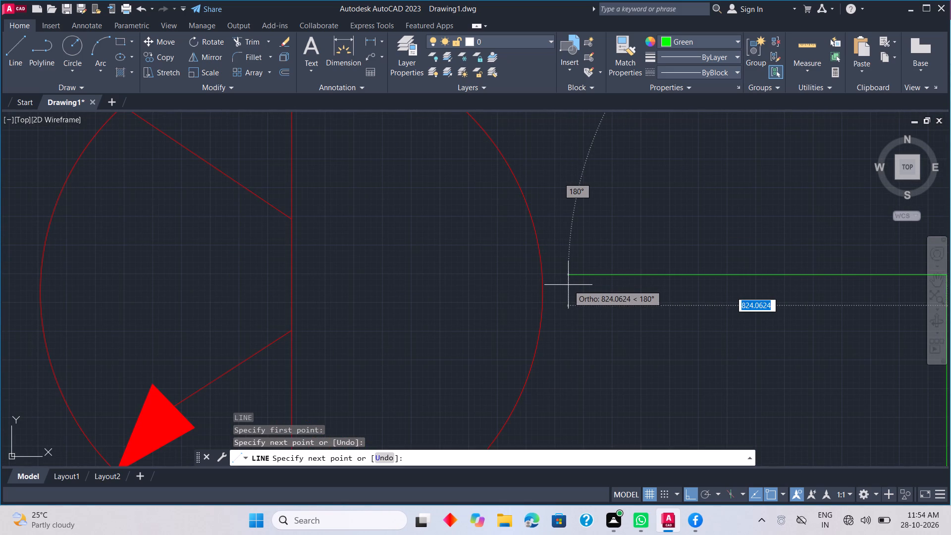
left_click(291, 275)
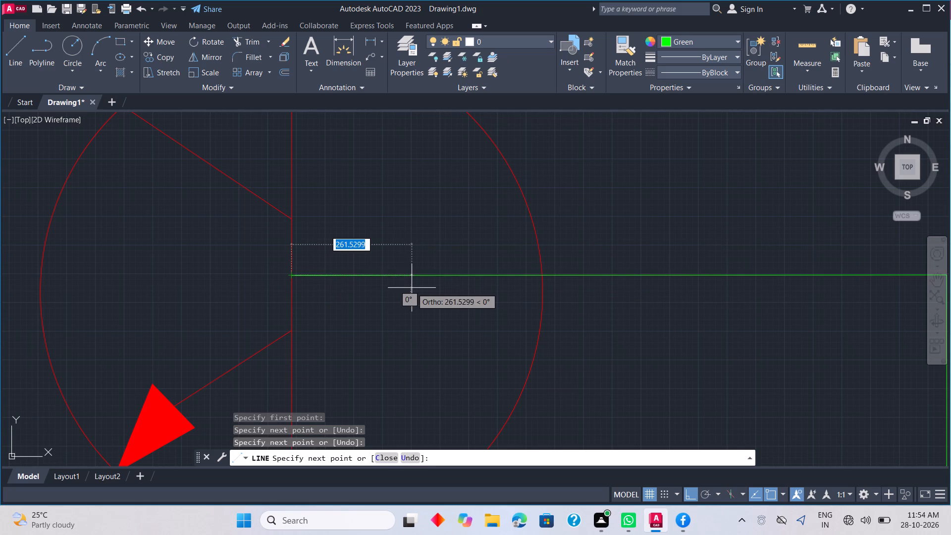
key("Escape")
Trim away the part of the green base wire that lies inside the transistor's circle.
scroll(551, 319, "down", 3)
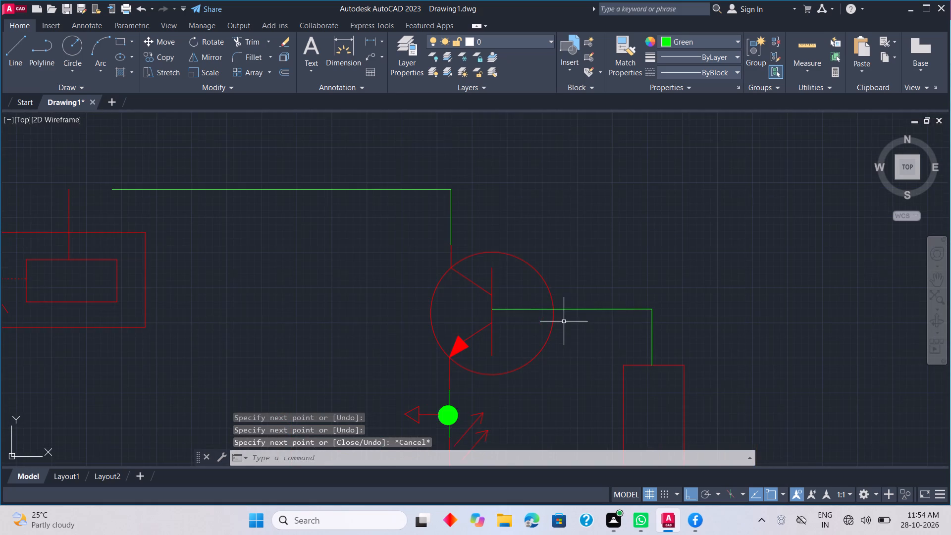
scroll(575, 329, "down", 1)
middle_click_drag(578, 331, 610, 298)
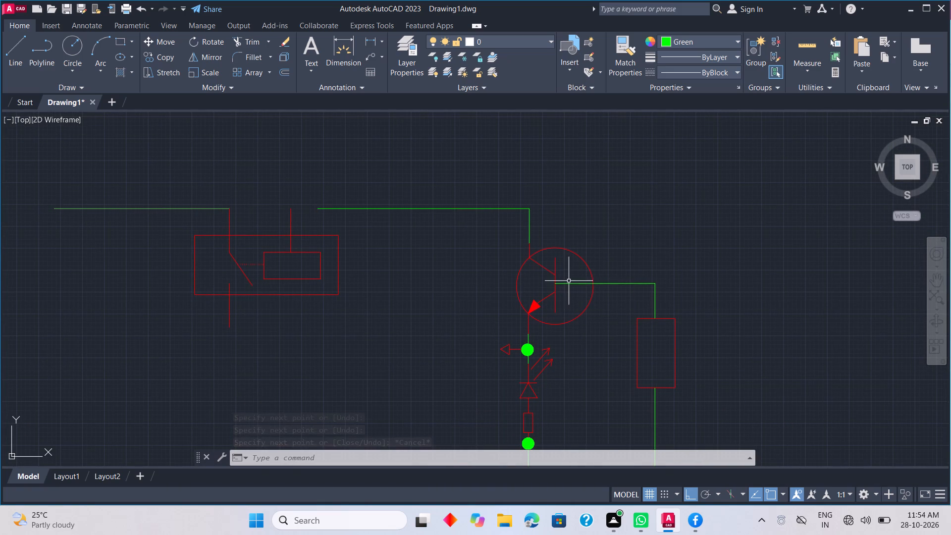
key("t")
key("r")
key("space")
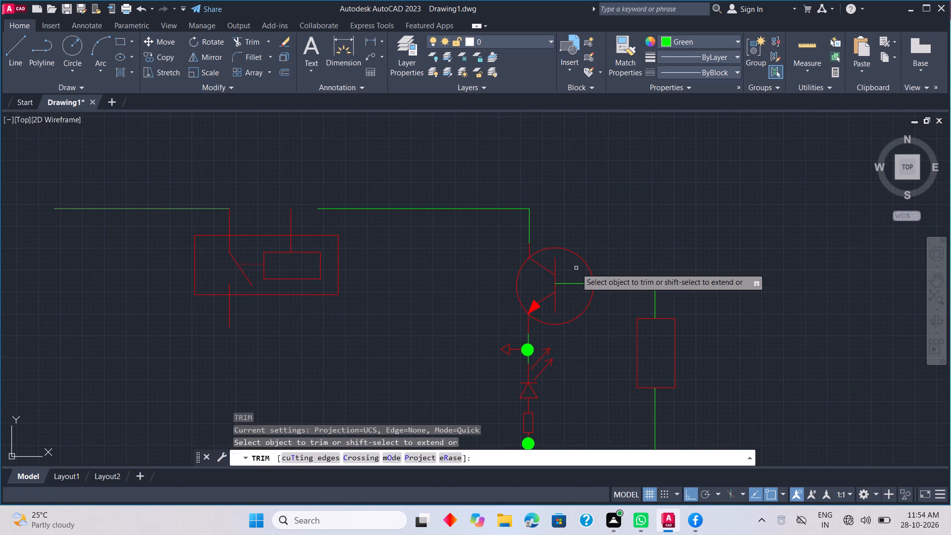
left_click_drag(576, 268, 577, 300)
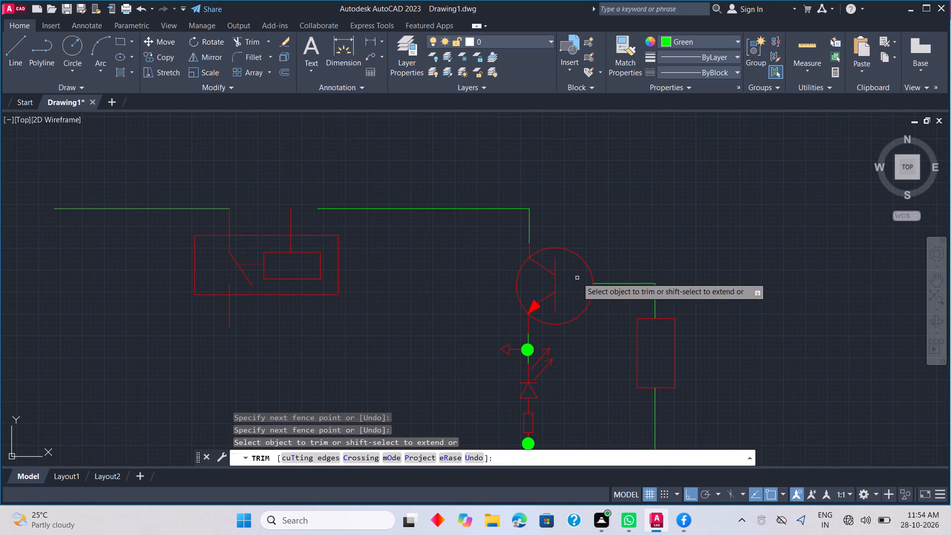
key("Escape")
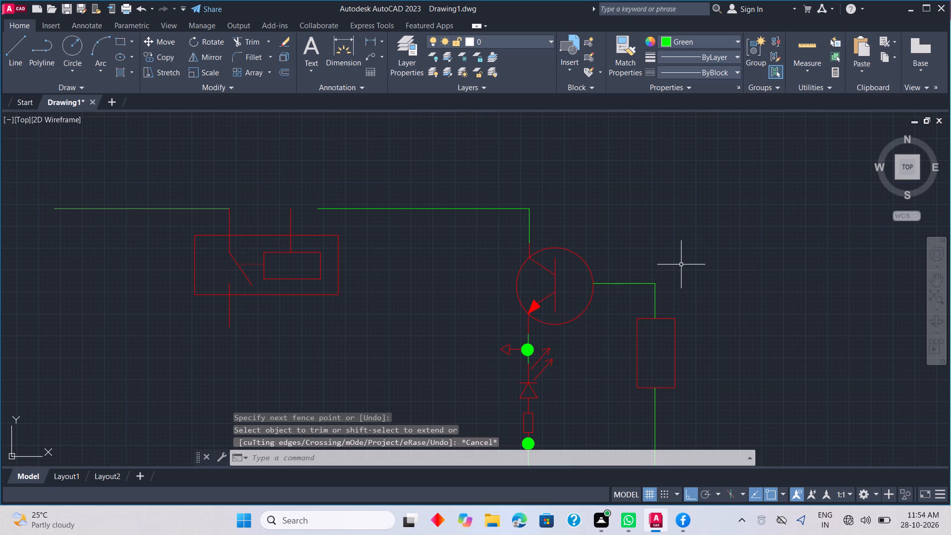
key("Escape")
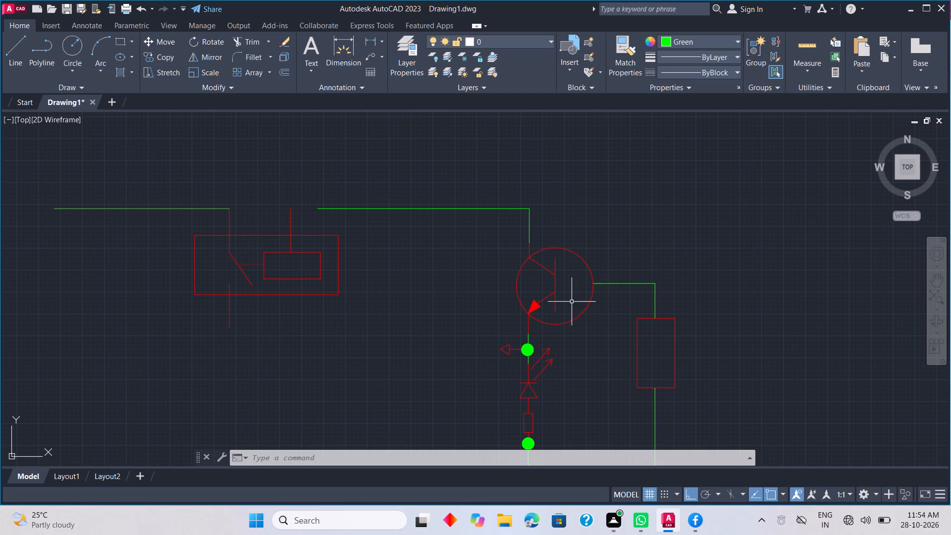
Set the current drawing colour to red.
scroll(572, 302, "up", 1)
left_click(683, 42)
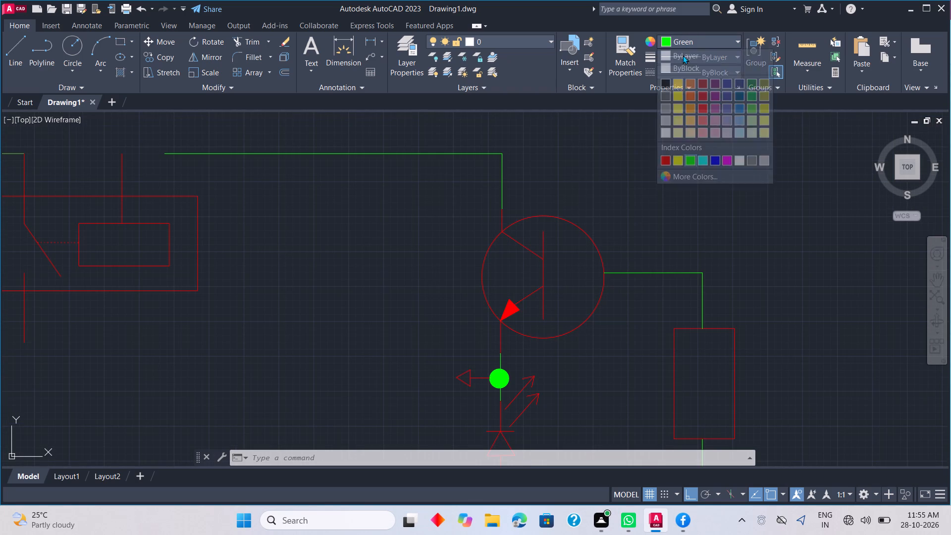
left_click(666, 161)
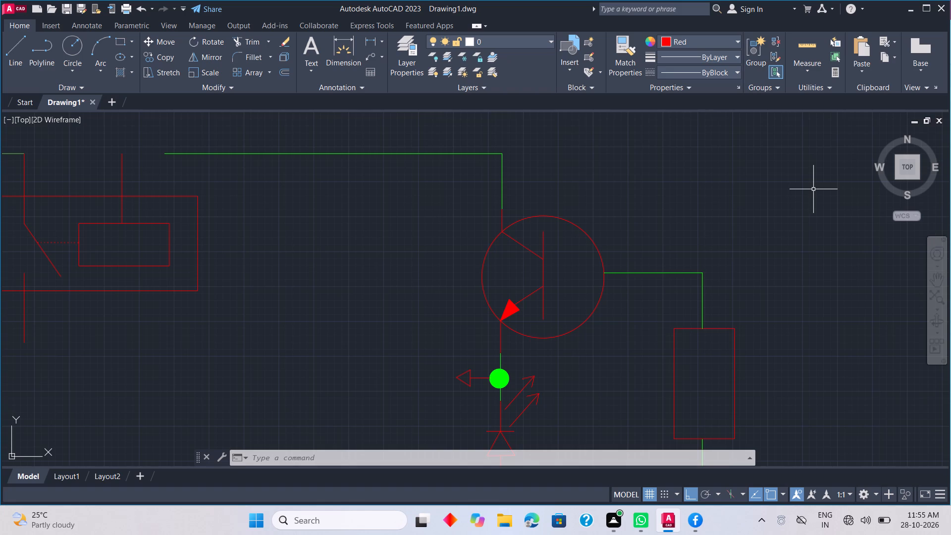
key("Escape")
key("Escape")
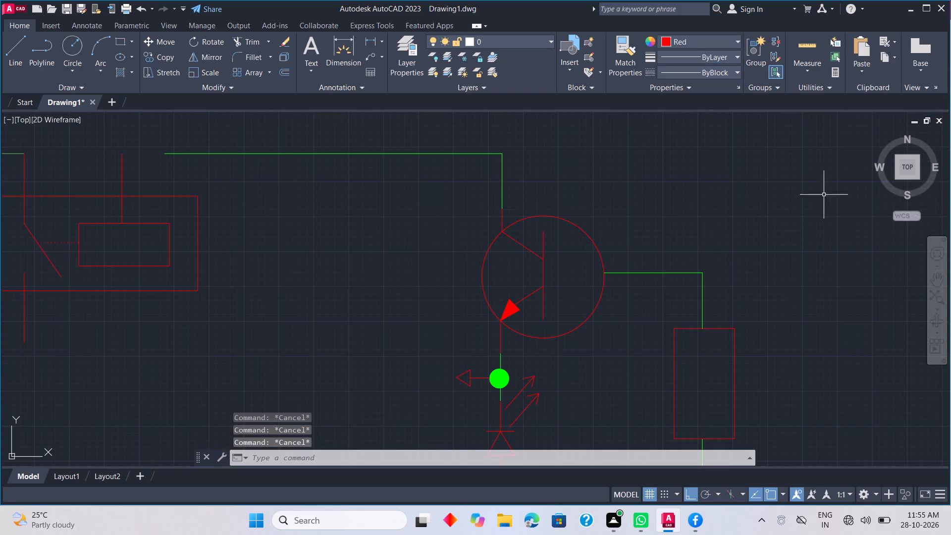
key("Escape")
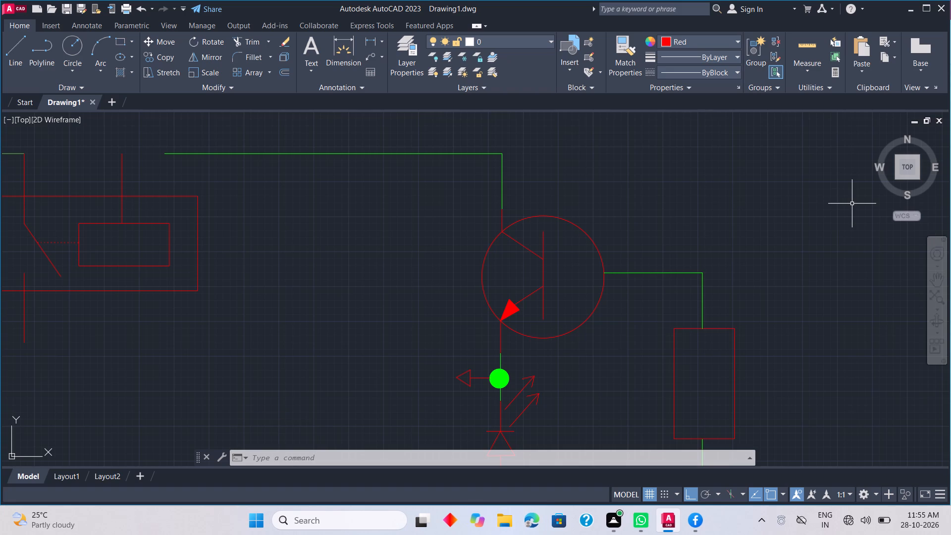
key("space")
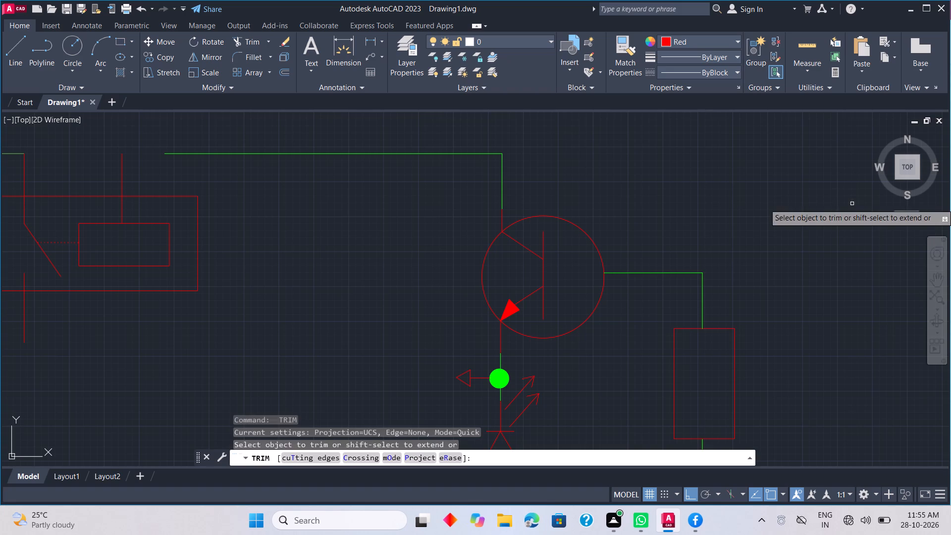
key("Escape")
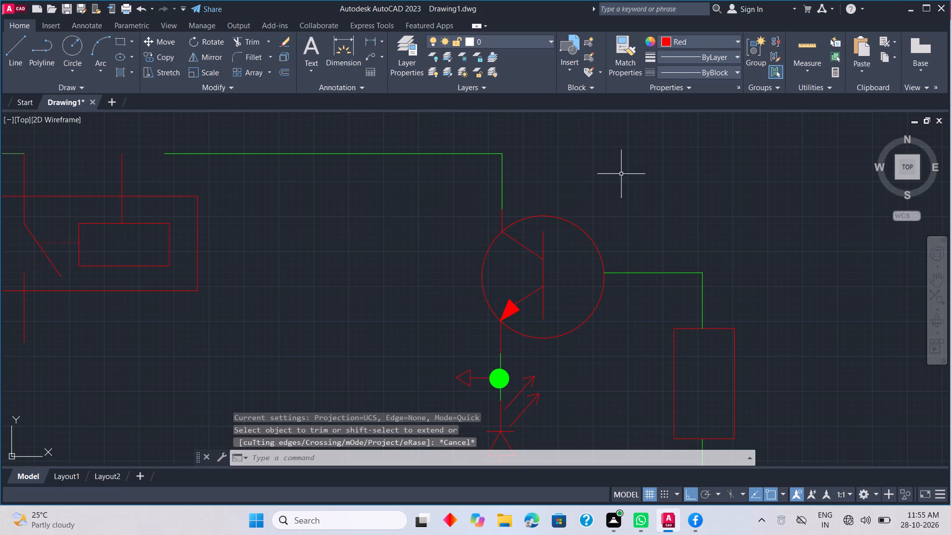
Draw a red horizontal base lead from the green wire's end at the transistor circle to its vertical base line.
left_click(700, 37)
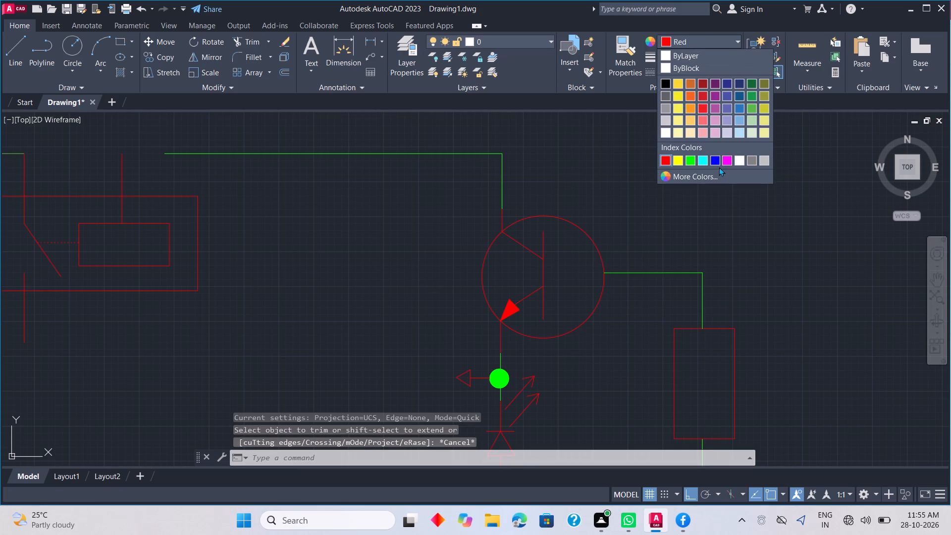
left_click(664, 160)
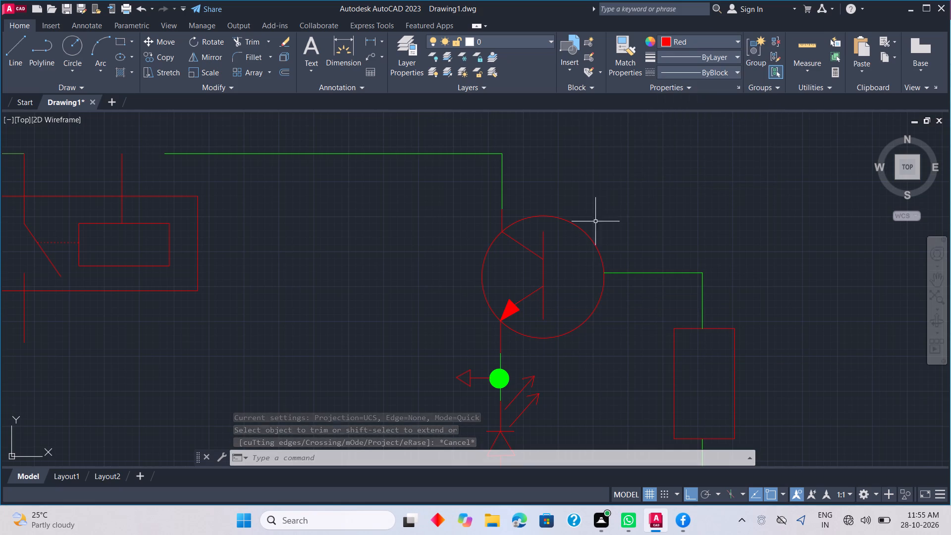
type("L")
key("space")
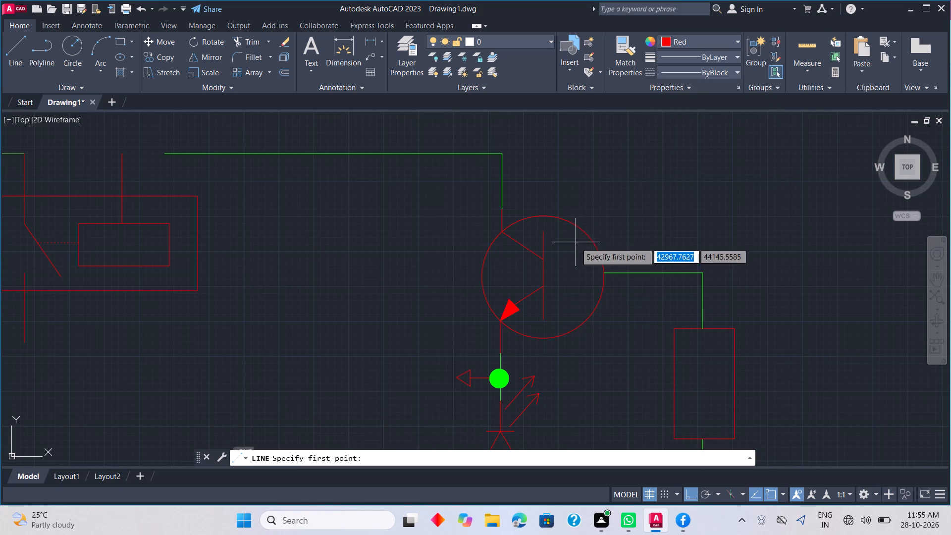
left_click_drag(607, 275, 600, 275)
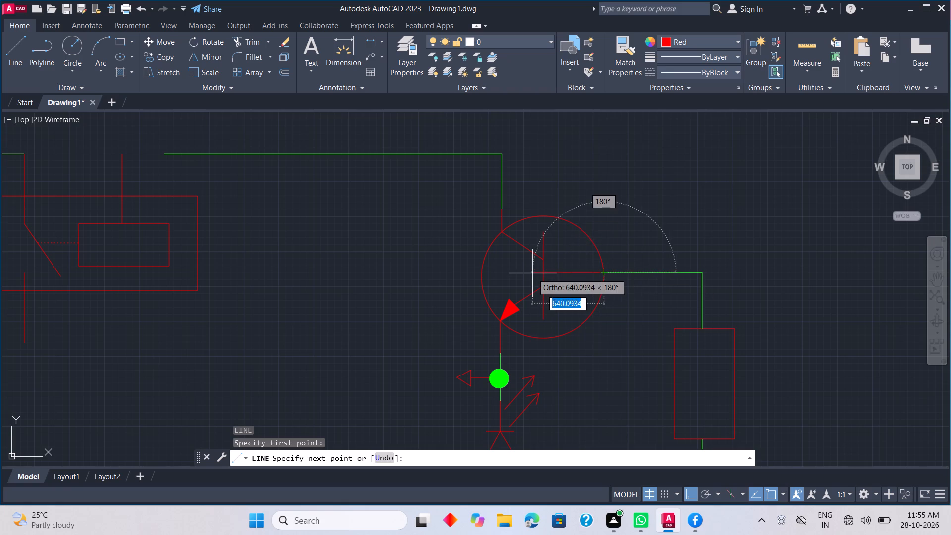
left_click(541, 273)
key("Escape")
Copy the green junction dot below the LED's resistor straight down to where the base resistor's branch wire meets the D3 wire.
scroll(611, 299, "down", 2)
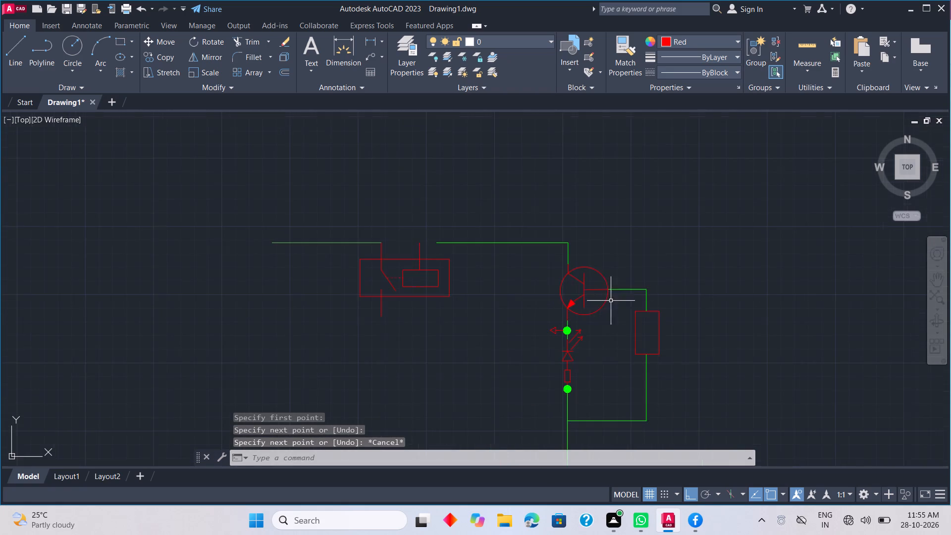
scroll(606, 372, "down", 2)
middle_click_drag(602, 403, 618, 257)
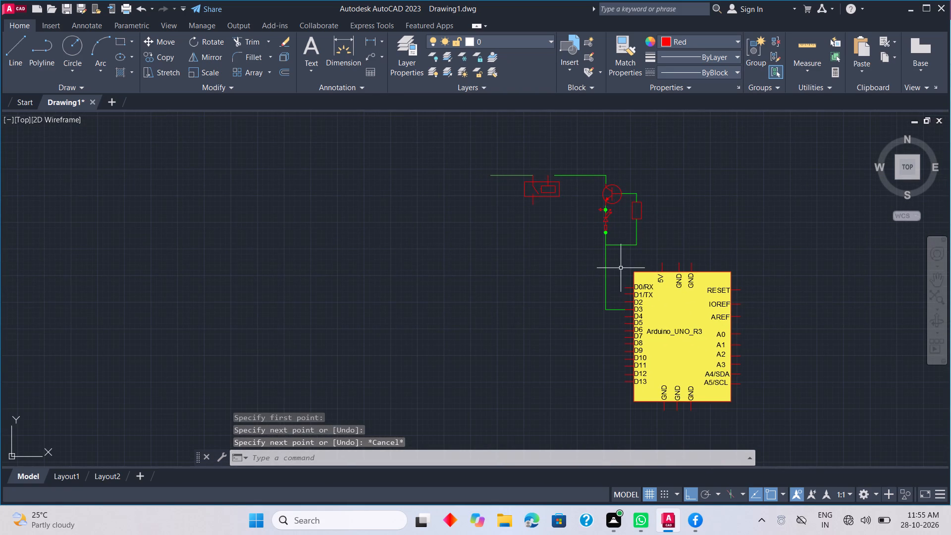
scroll(616, 261, "down", 1)
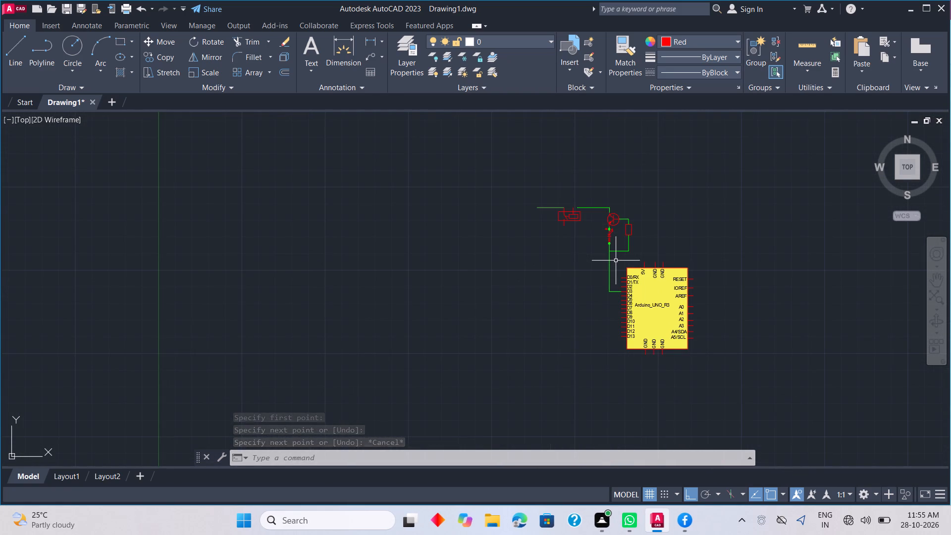
middle_click_drag(616, 261, 614, 313)
scroll(615, 301, "up", 2)
left_click(572, 206)
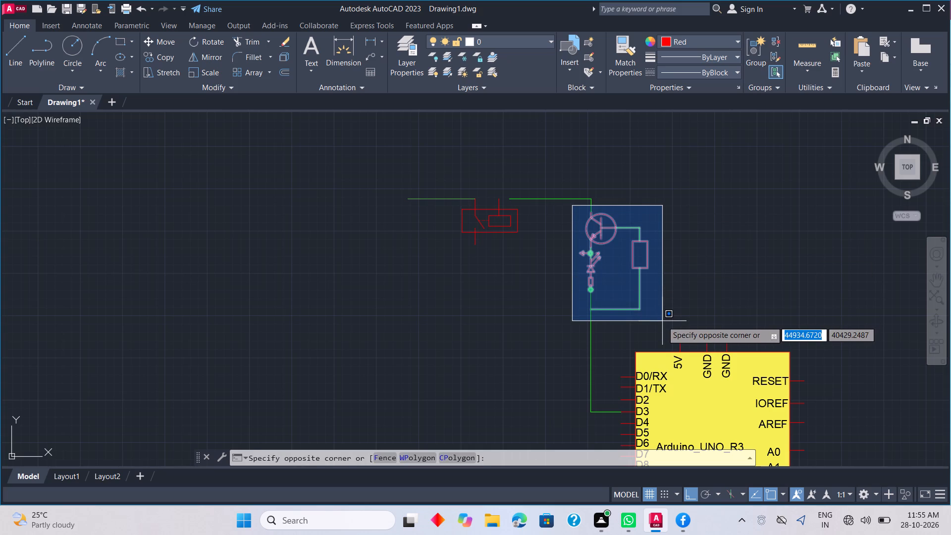
key("Escape")
scroll(607, 296, "up", 3)
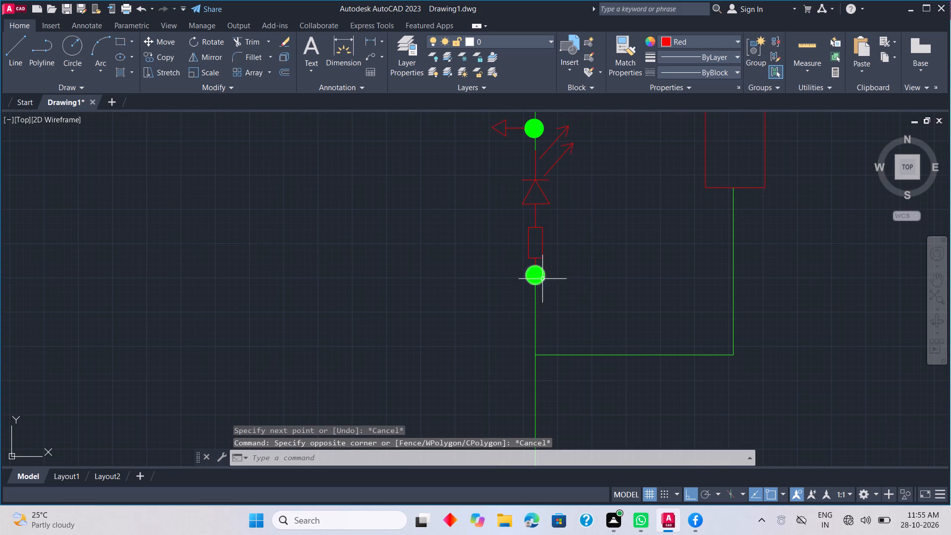
left_click(540, 274)
right_click(568, 294)
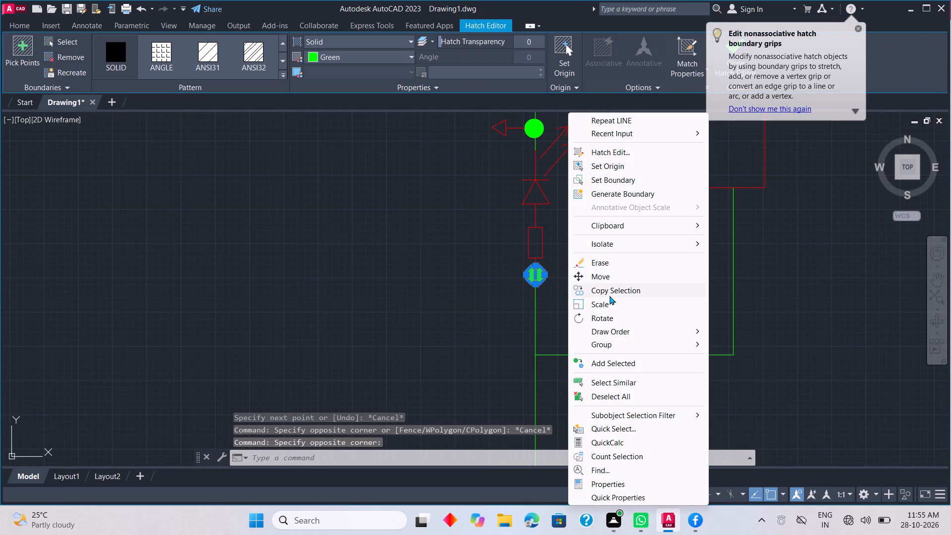
left_click(608, 293)
left_click(536, 274)
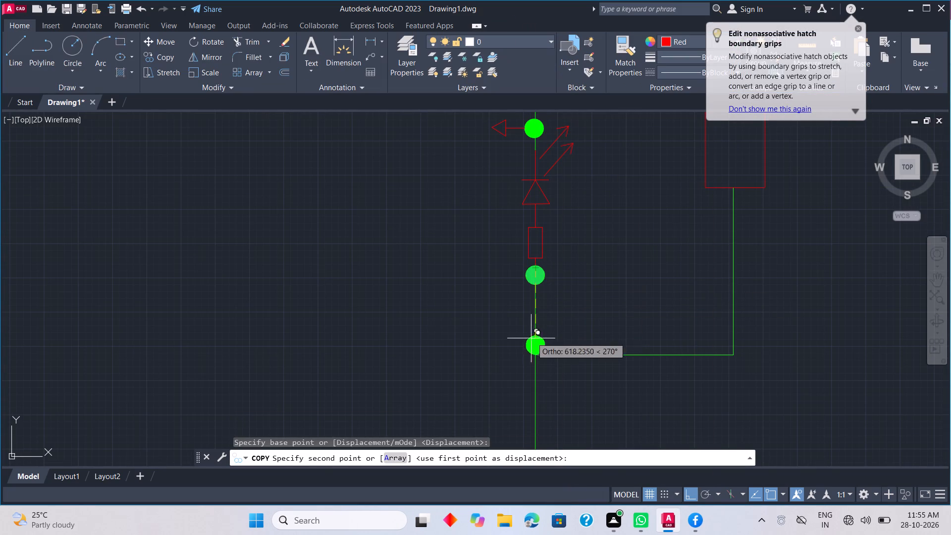
left_click(531, 349)
key("Escape")
Move the copied junction dot slightly straight up so it sits over the intersection of the branch wire and the D3 wire.
scroll(541, 397, "up", 2)
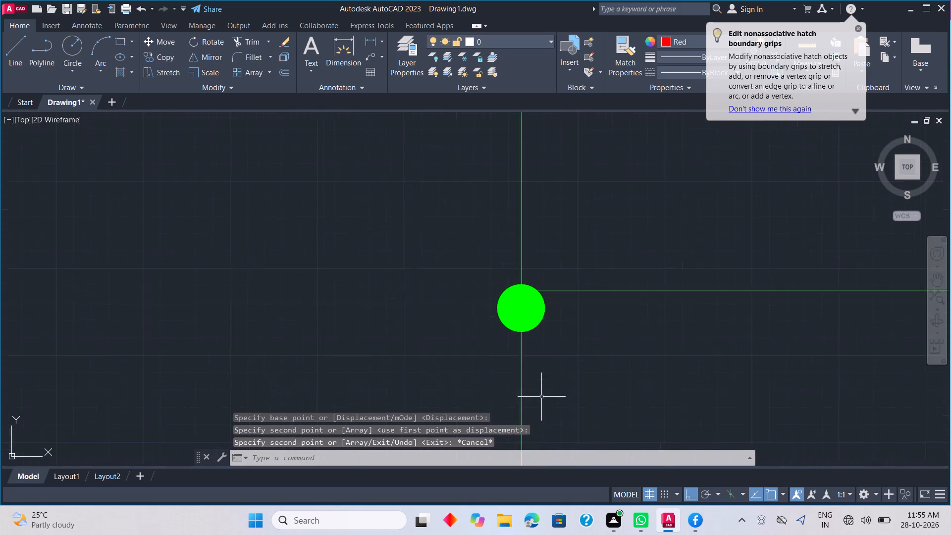
scroll(541, 396, "up", 1)
left_click(534, 274)
right_click(563, 289)
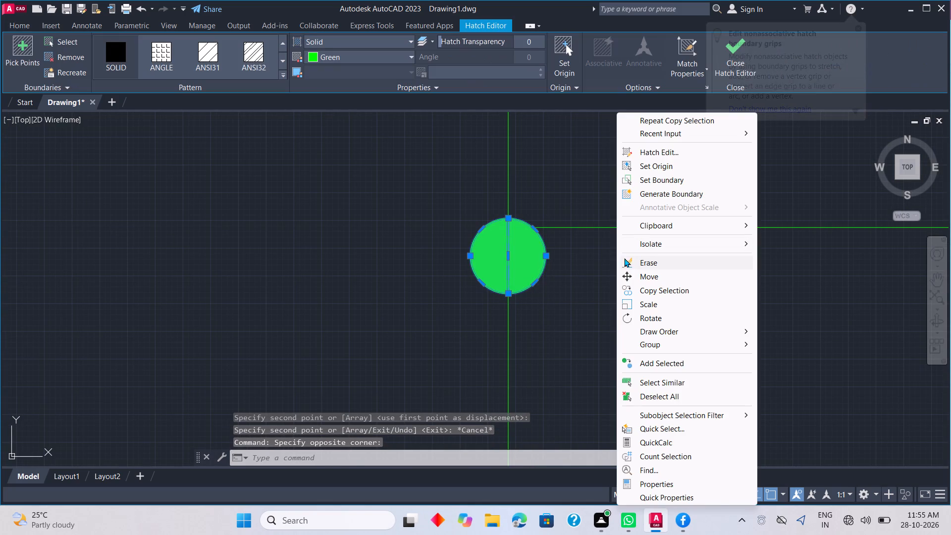
left_click(636, 275)
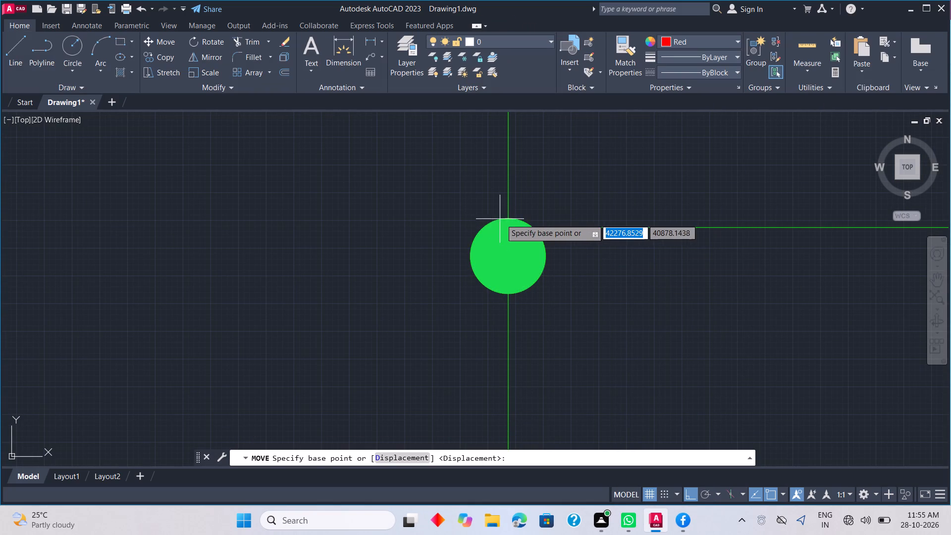
left_click(505, 218)
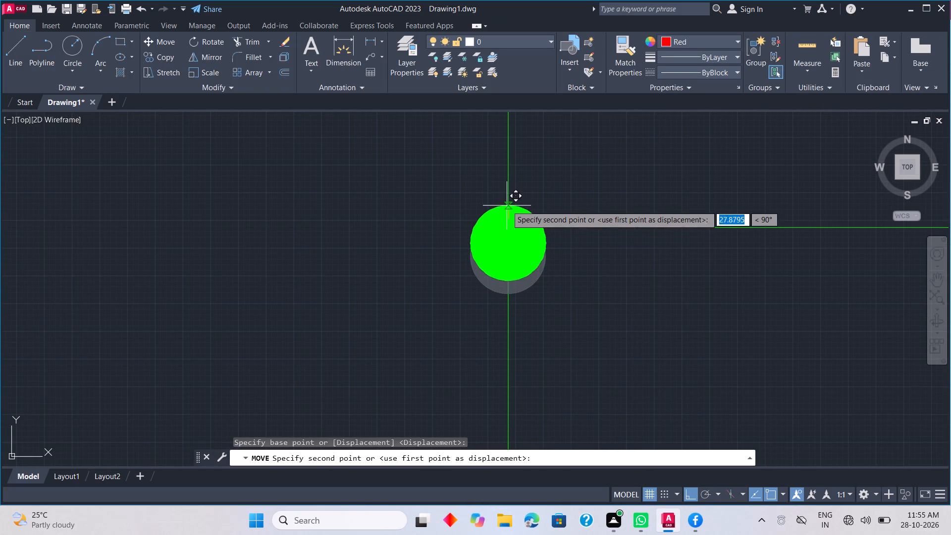
left_click(507, 195)
key("Escape")
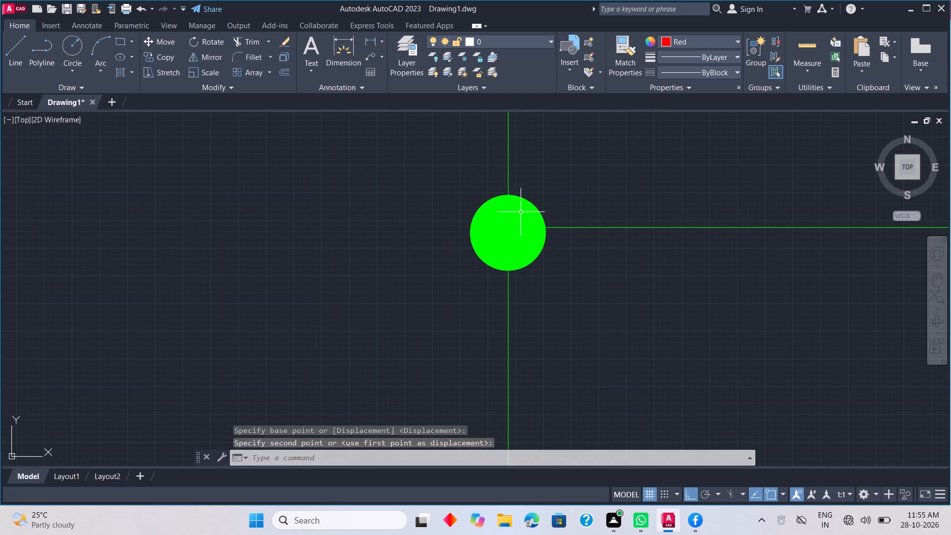
scroll(580, 315, "down", 5)
middle_click_drag(594, 350, 619, 312)
scroll(620, 311, "down", 1)
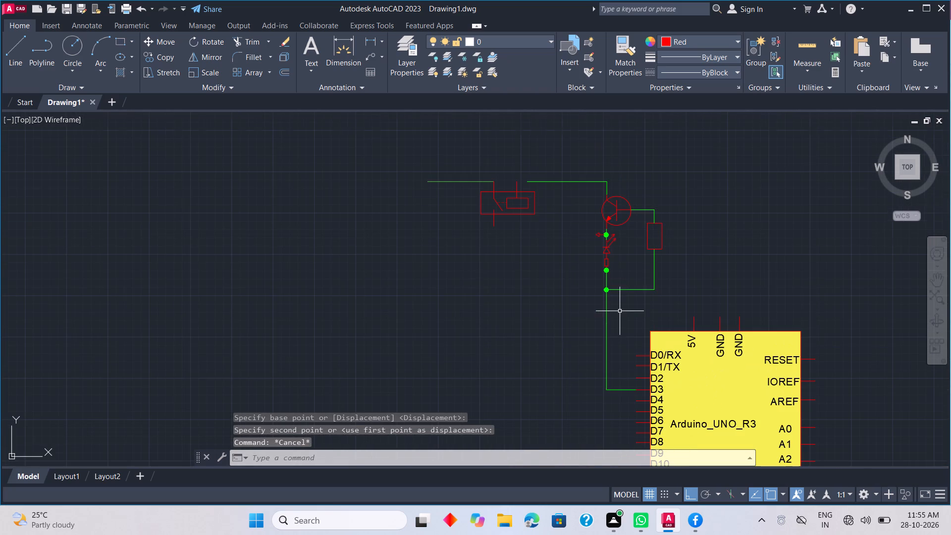
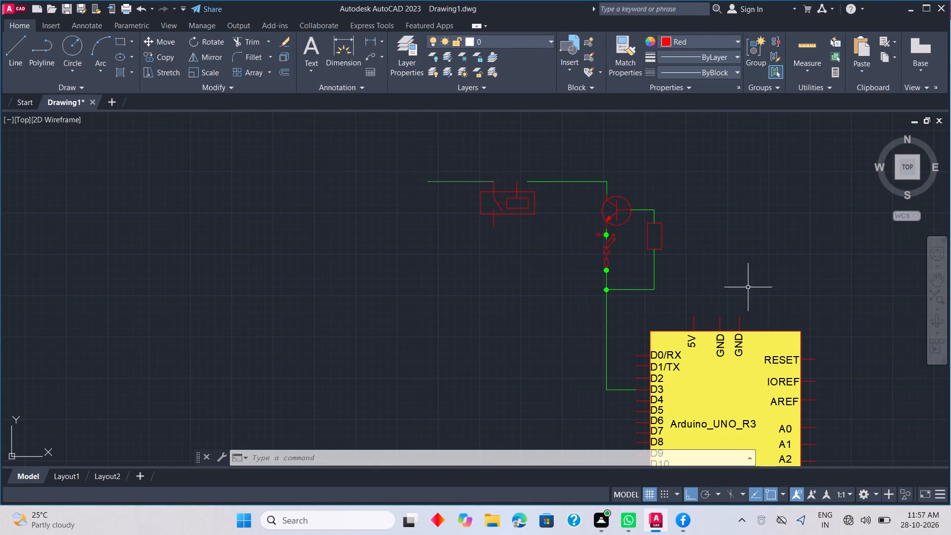
Examine the wiring around the relay, transistor, LED, base resistor and the Arduino's D3 pin.
scroll(750, 301, "down", 2)
middle_click_drag(724, 350, 716, 228)
scroll(710, 258, "up", 3)
middle_click_drag(708, 244, 752, 332)
scroll(752, 331, "down", 2)
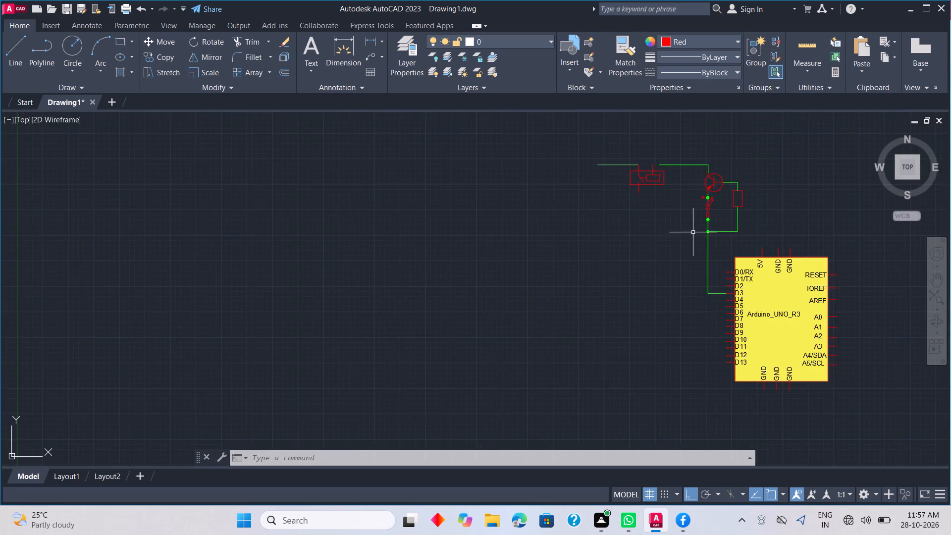
scroll(691, 206, "down", 2)
scroll(718, 209, "up", 2)
middle_click_drag(716, 207, 730, 246)
scroll(679, 238, "up", 3)
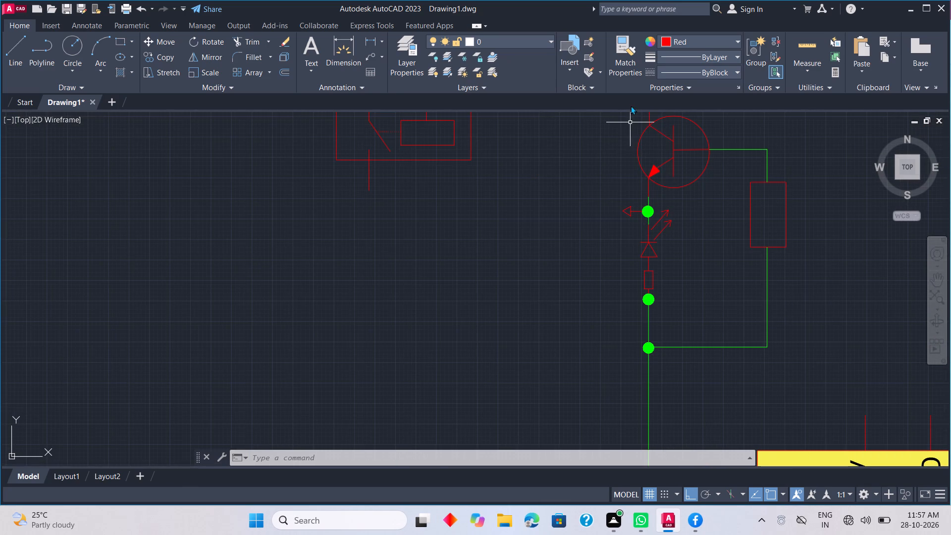
scroll(631, 111, "down", 2)
middle_click_drag(633, 134, 658, 183)
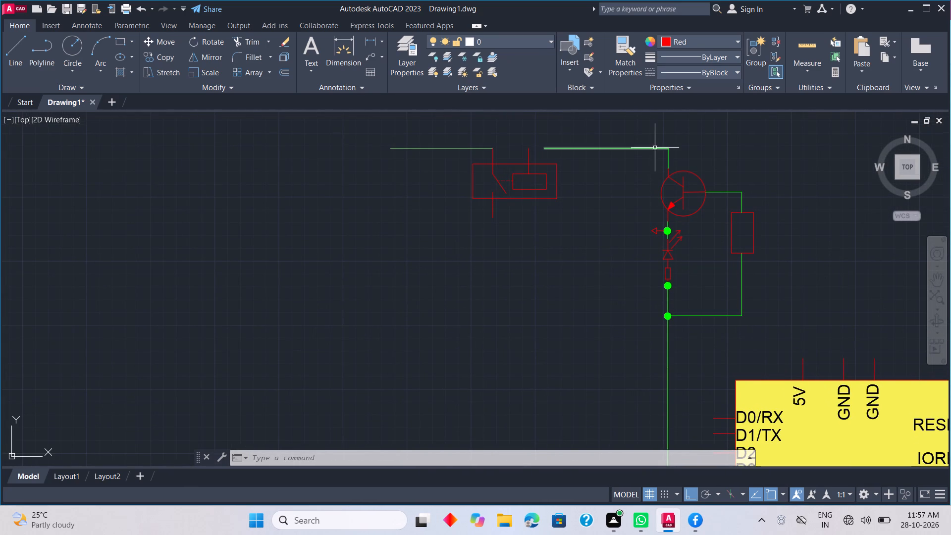
scroll(653, 148, "down", 1)
middle_click_drag(653, 148, 662, 177)
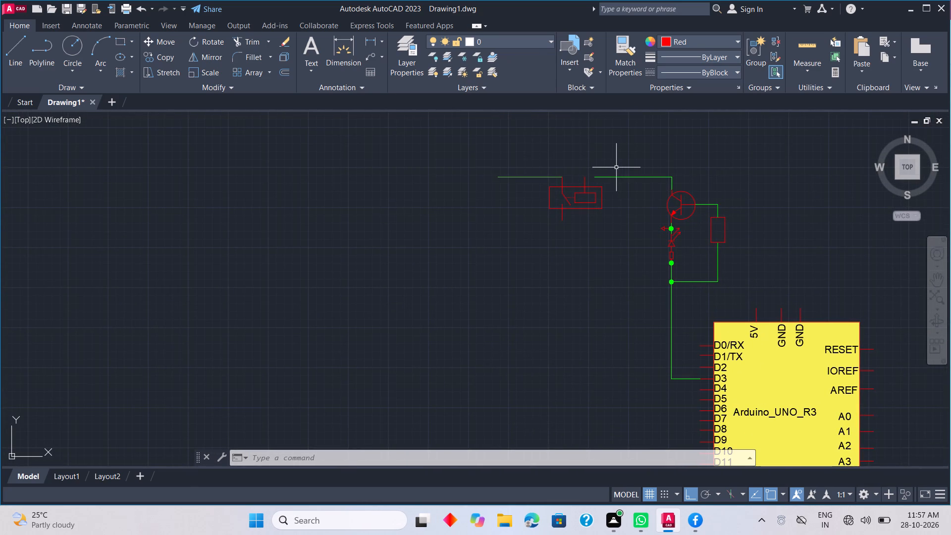
scroll(615, 167, "down", 1)
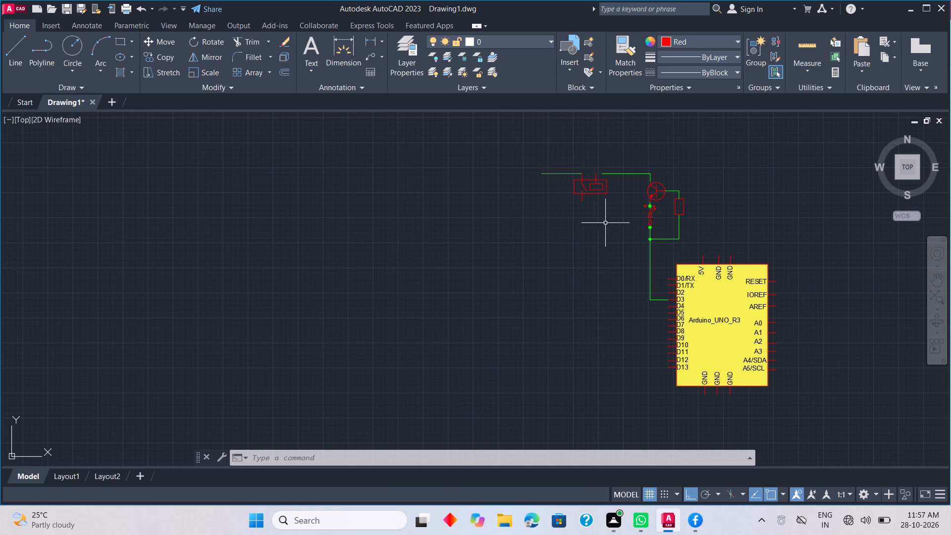
scroll(652, 203, "up", 2)
middle_click(657, 218)
scroll(657, 218, "down", 1)
middle_click_drag(652, 260, 694, 232)
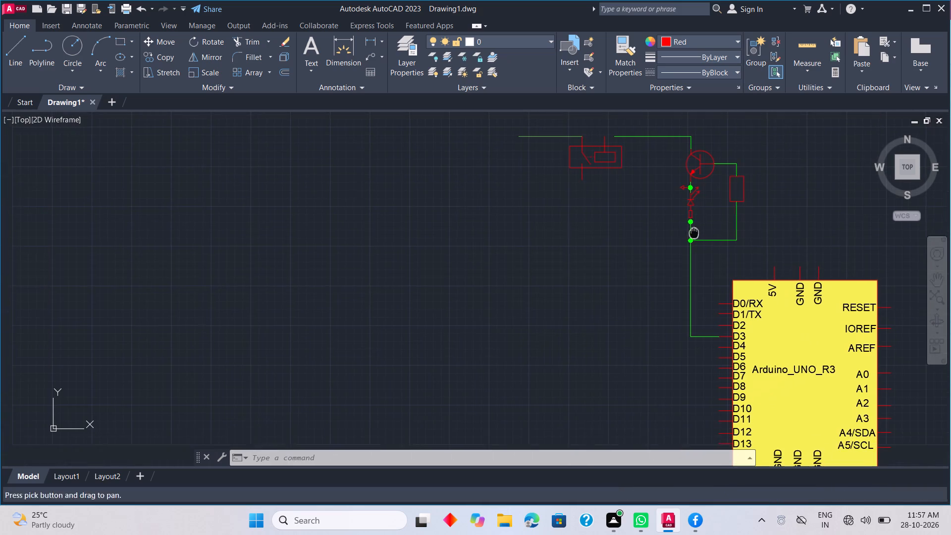
scroll(688, 233, "down", 2)
middle_click_drag(650, 245, 661, 253)
middle_click_drag(673, 251, 613, 267)
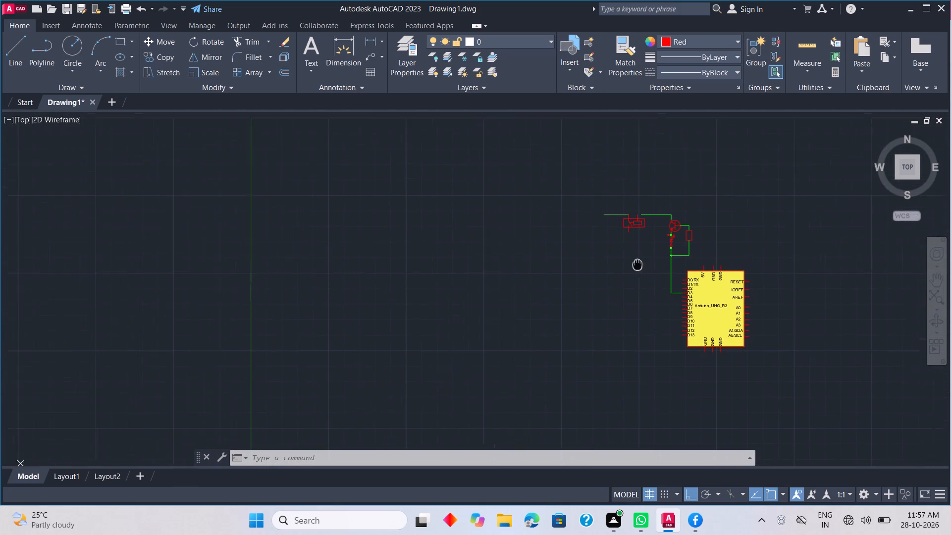
Extend the green horizontal wire from the transistor's collector to the relay coil's upper lead.
middle_click_drag(613, 267, 525, 273)
scroll(511, 242, "up", 2)
middle_click_drag(492, 231, 517, 232)
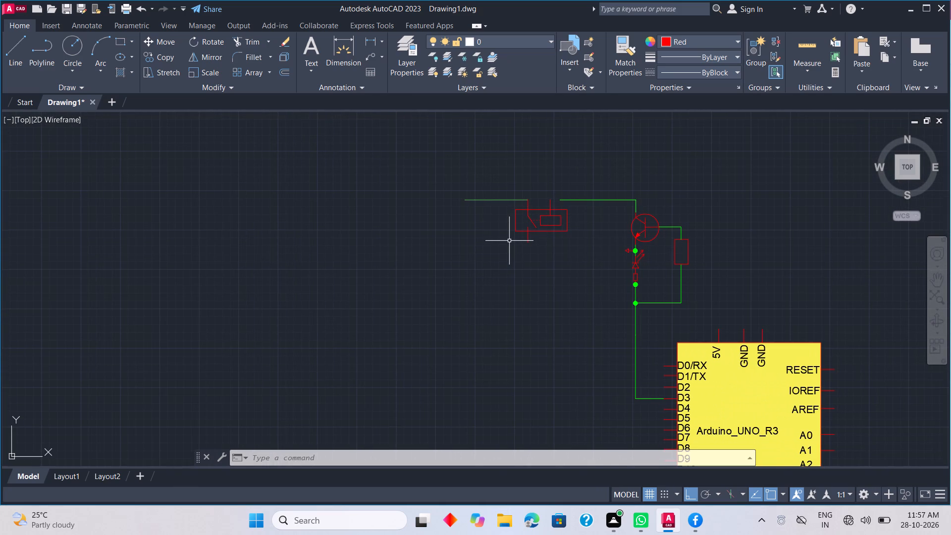
type("EX")
key("space")
left_click(564, 202)
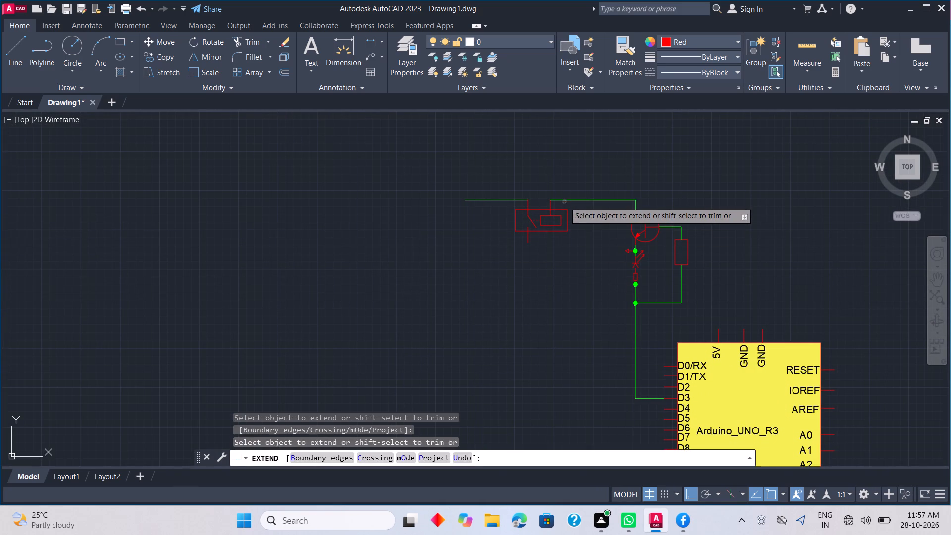
key("Escape")
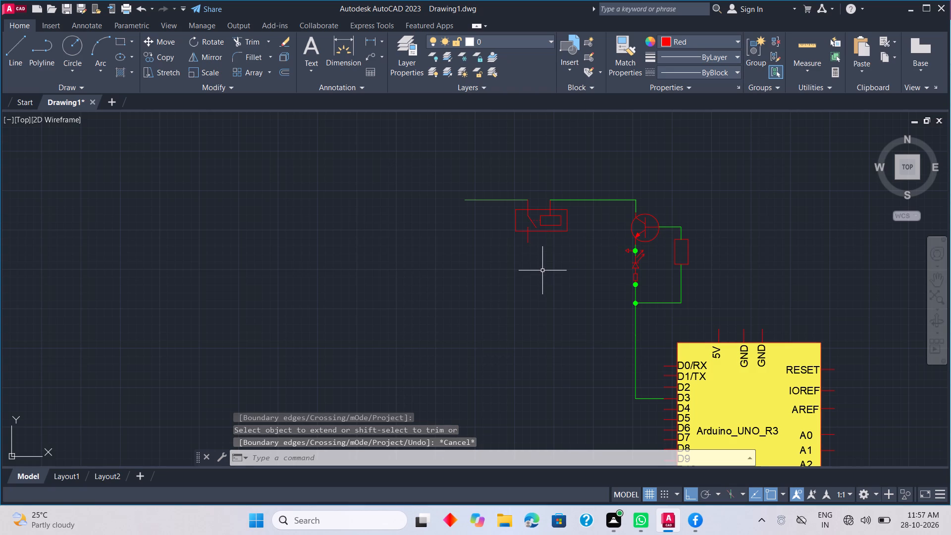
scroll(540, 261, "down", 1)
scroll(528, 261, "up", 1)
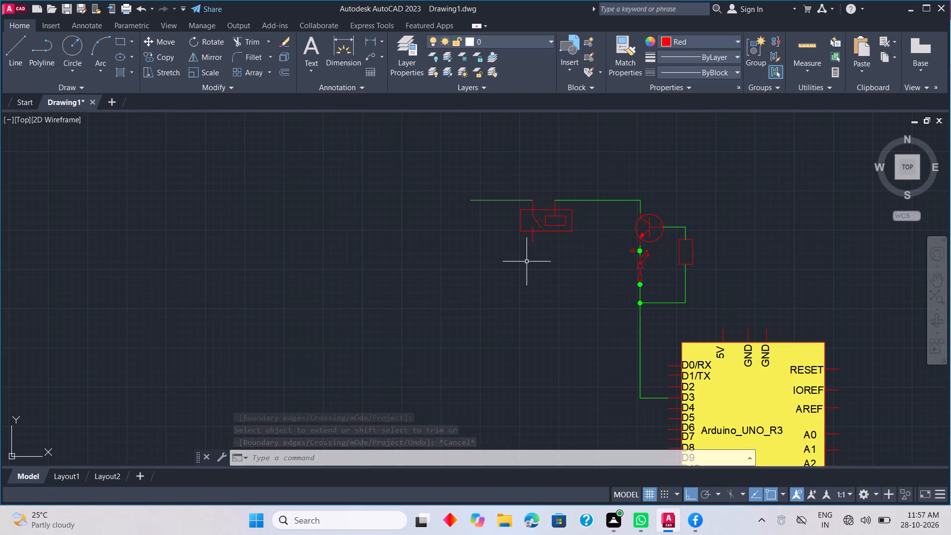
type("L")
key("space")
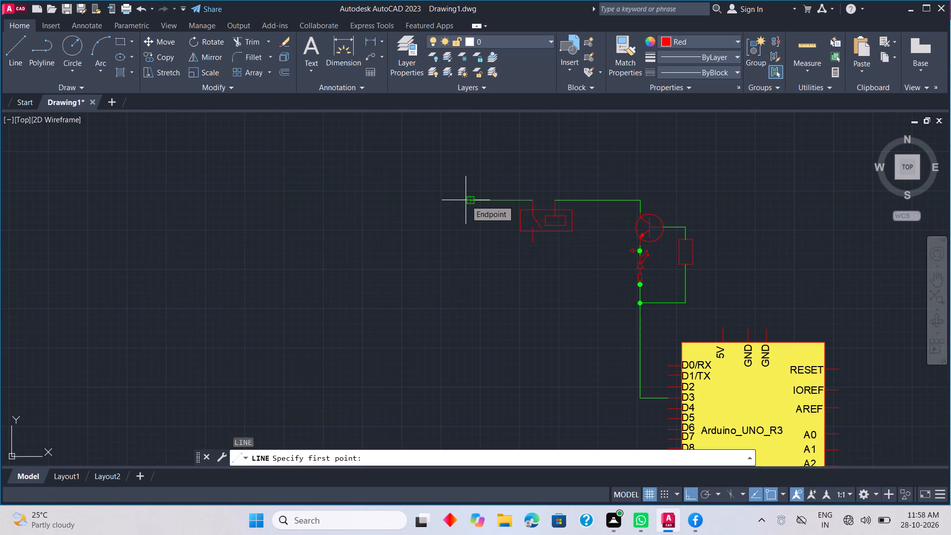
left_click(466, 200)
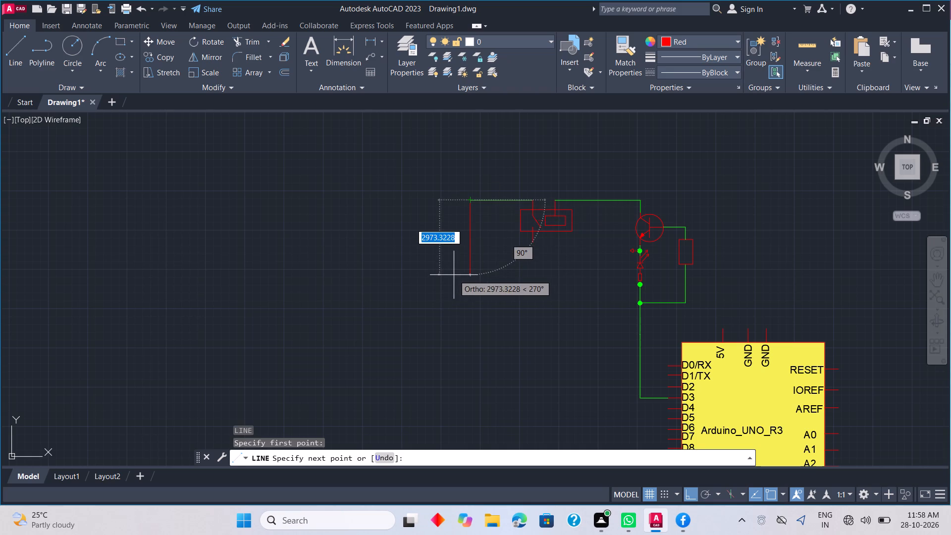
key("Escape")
Set the current drawing colour to green.
left_click(696, 33)
left_click(697, 42)
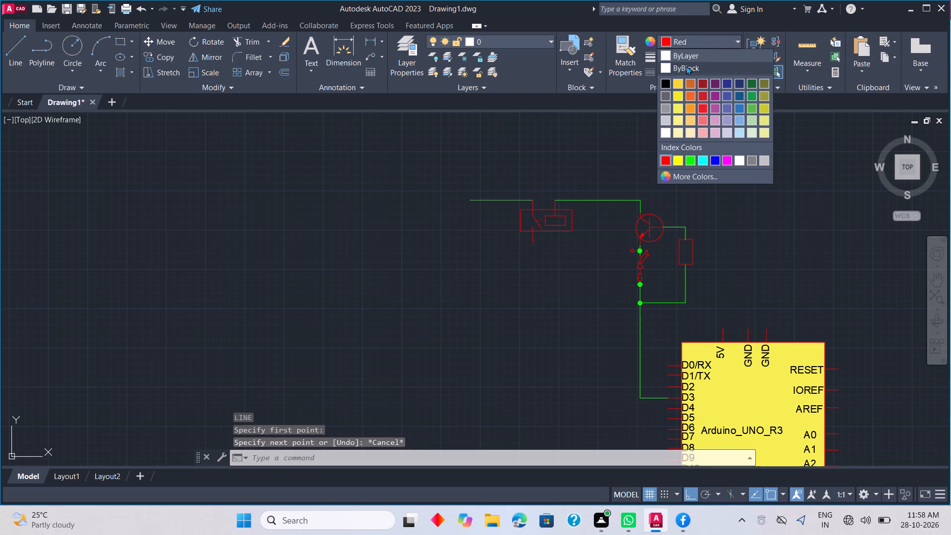
left_click(687, 161)
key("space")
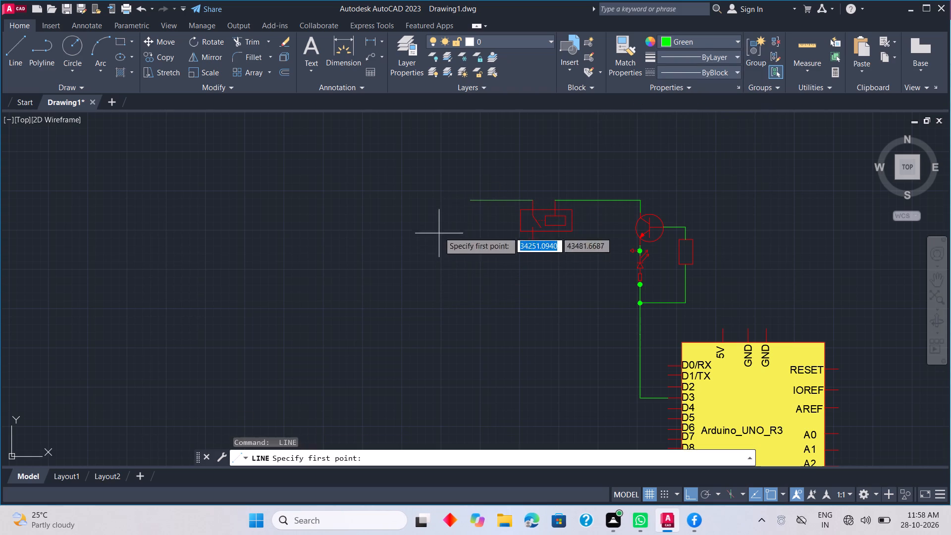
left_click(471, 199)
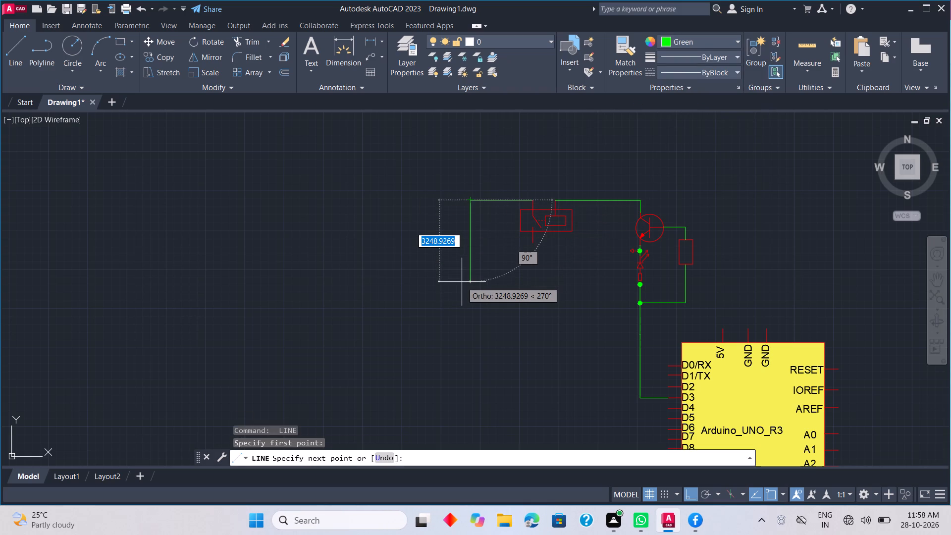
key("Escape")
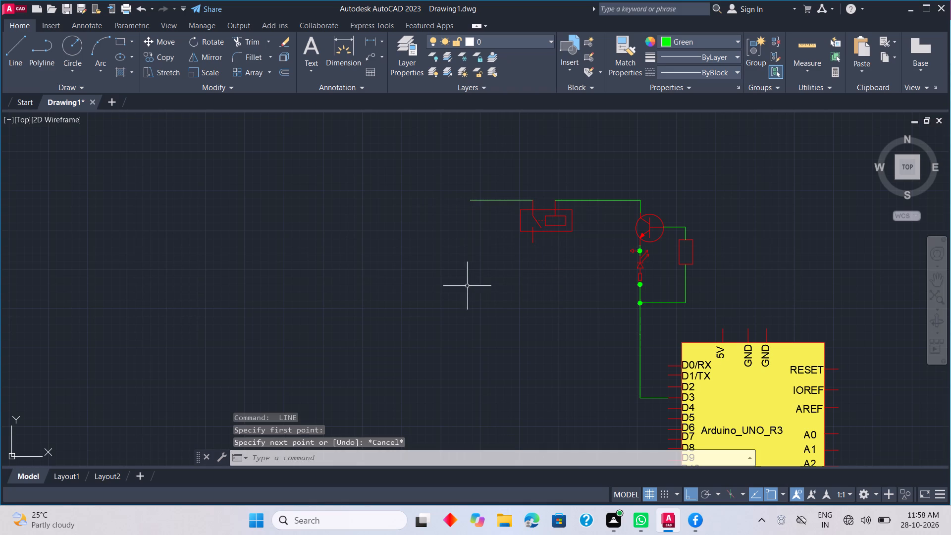
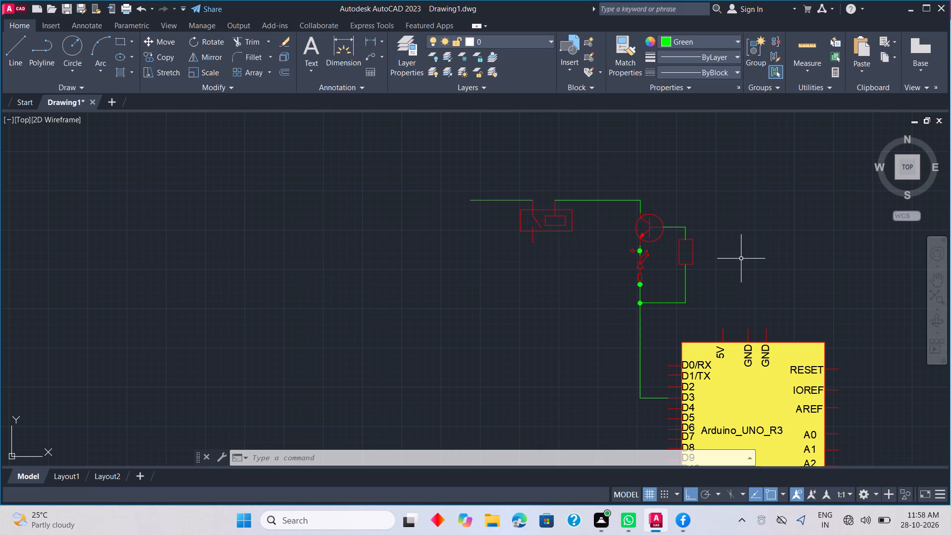
Draw a vertical green wire about 2500 units long downward from the free left end of the relay's switch-contact wire.
key("l")
key("space")
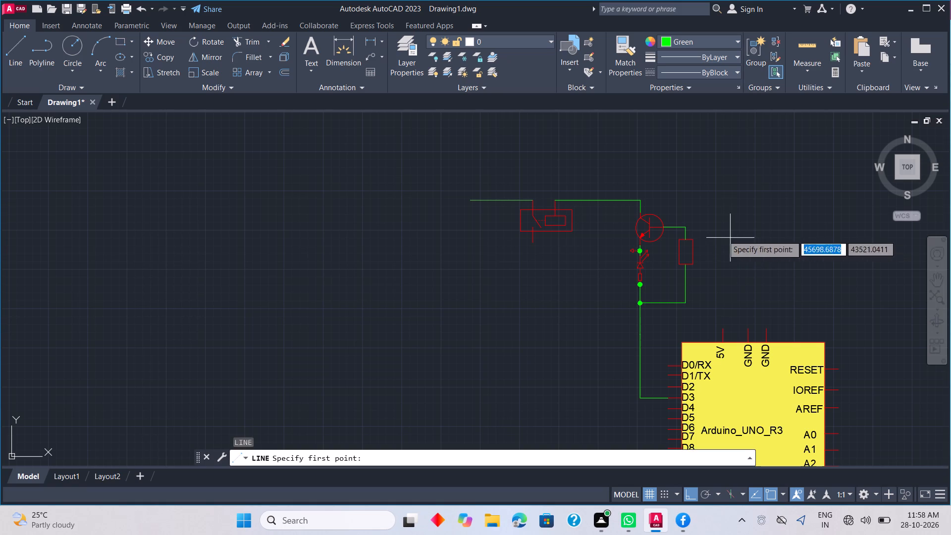
left_click(472, 203)
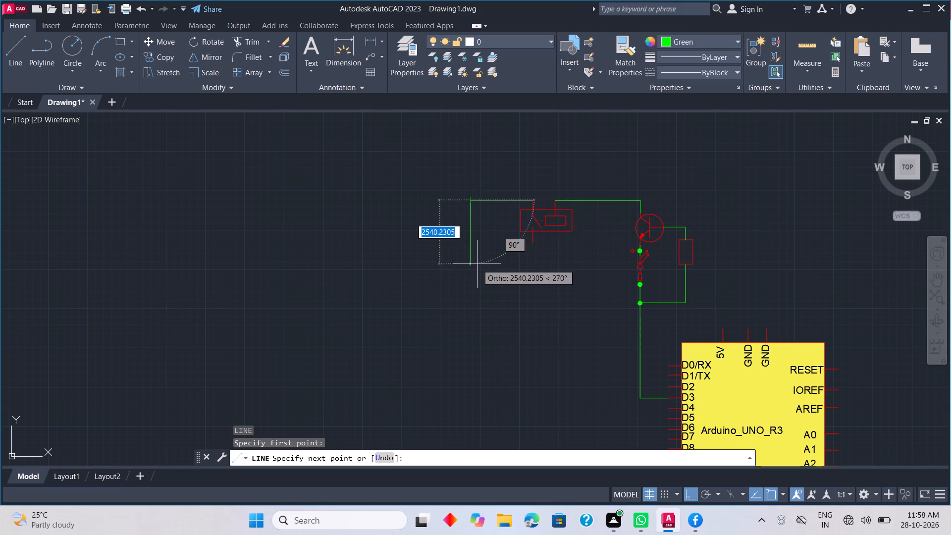
left_click(477, 261)
key("Escape")
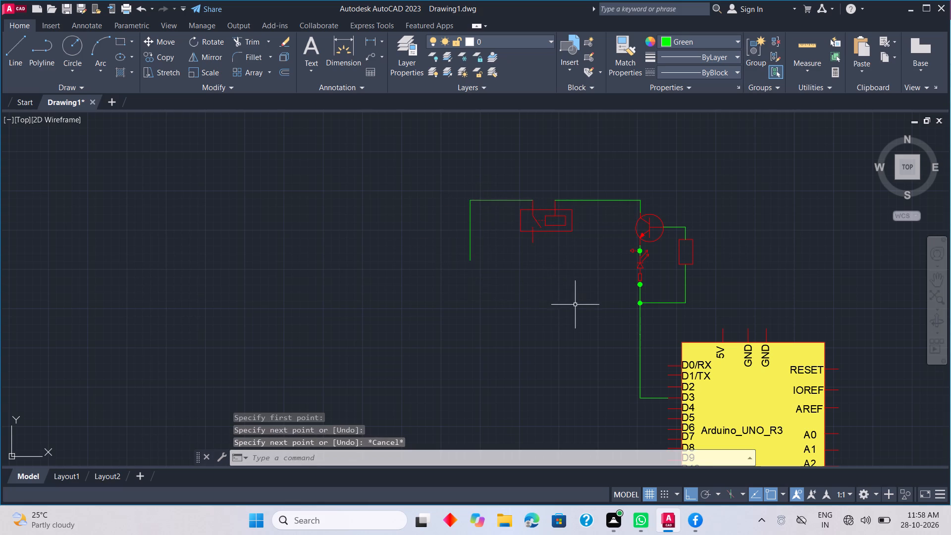
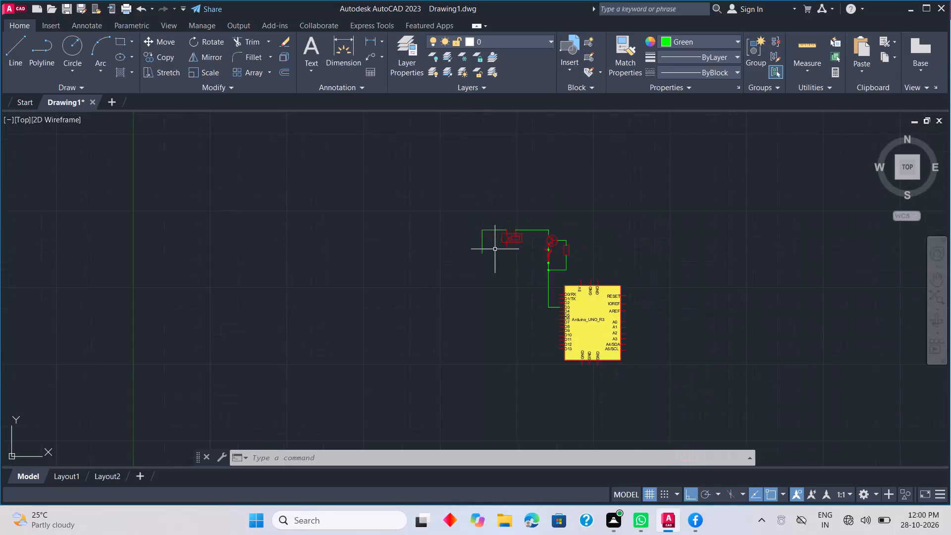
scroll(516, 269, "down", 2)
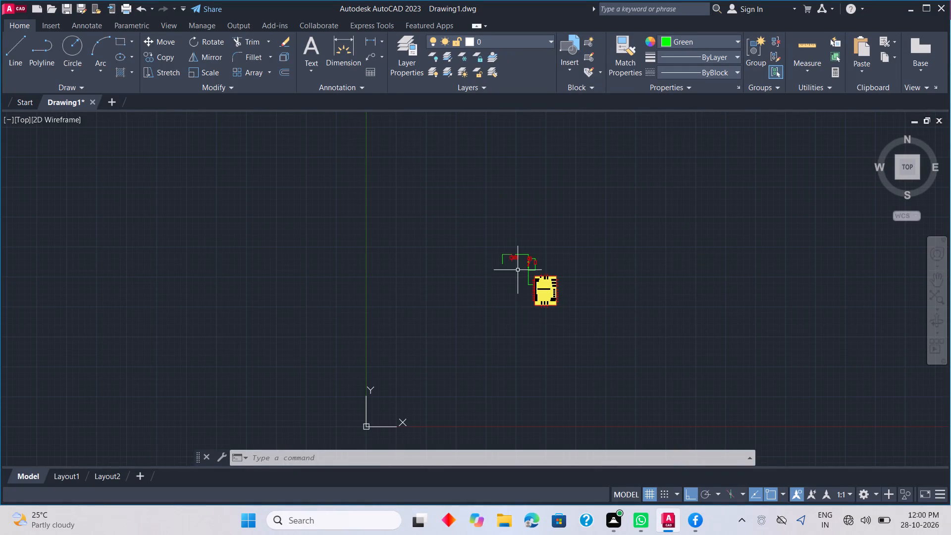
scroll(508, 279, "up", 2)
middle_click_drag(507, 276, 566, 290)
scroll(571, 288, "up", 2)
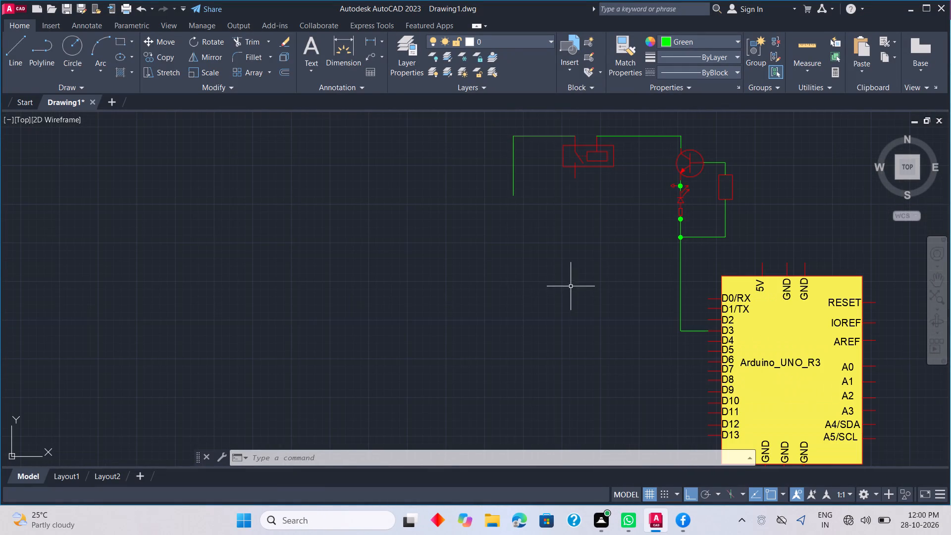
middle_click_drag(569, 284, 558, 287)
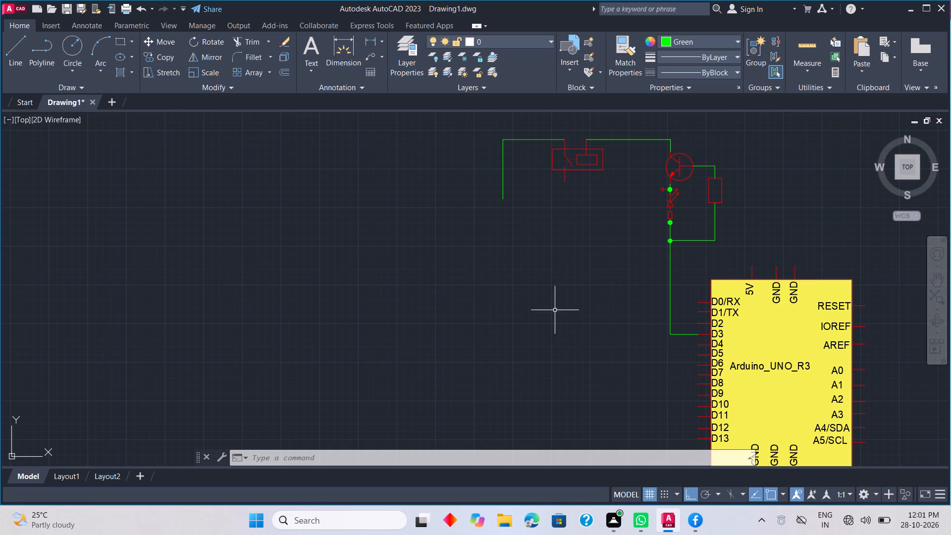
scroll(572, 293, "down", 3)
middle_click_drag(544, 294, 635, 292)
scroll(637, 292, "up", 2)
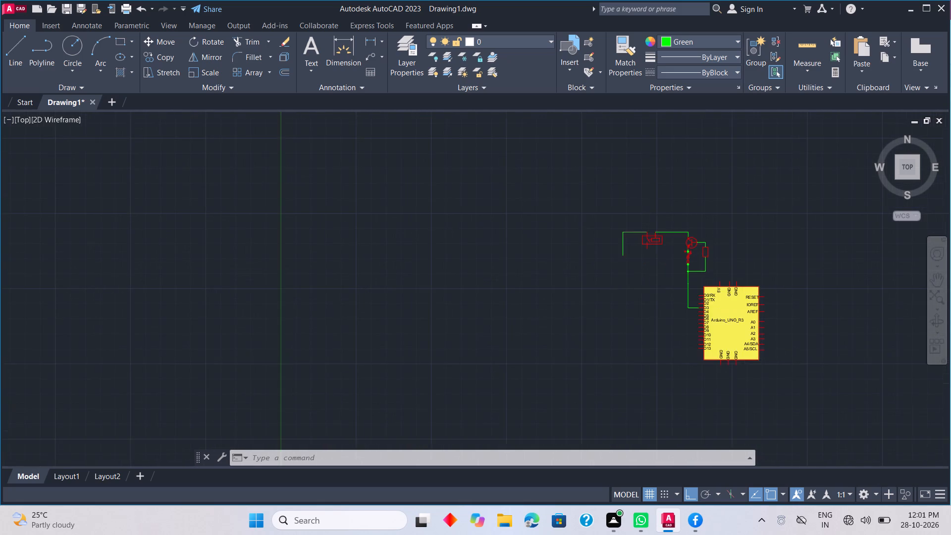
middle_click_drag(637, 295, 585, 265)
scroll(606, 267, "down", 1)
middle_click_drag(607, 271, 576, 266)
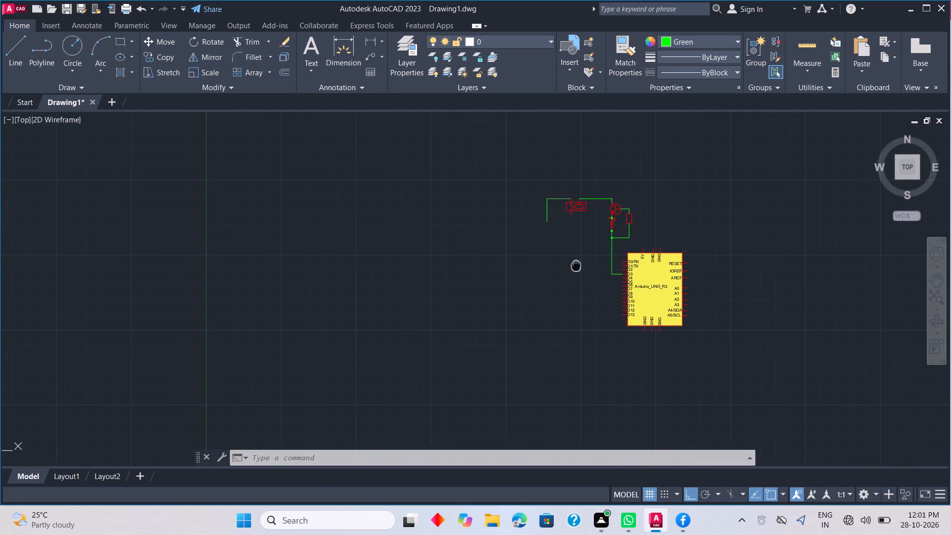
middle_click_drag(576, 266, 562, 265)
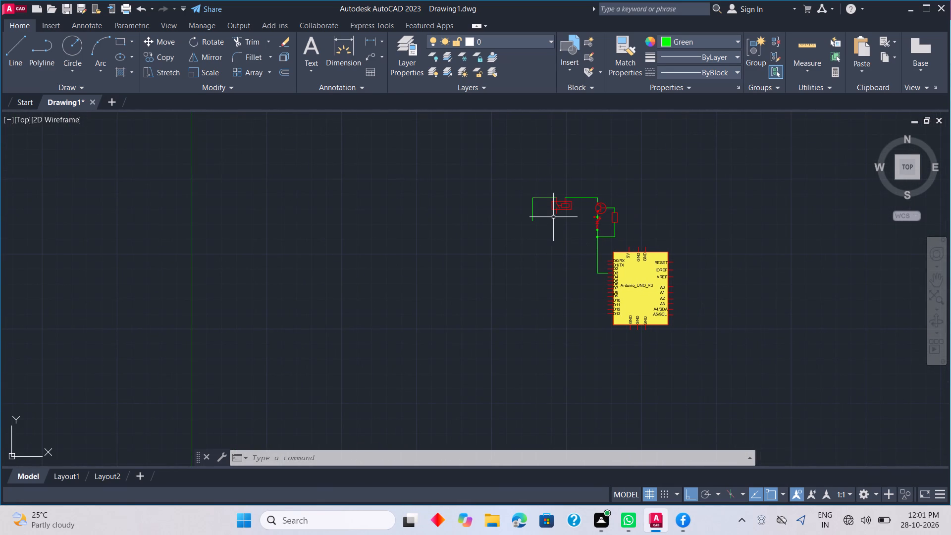
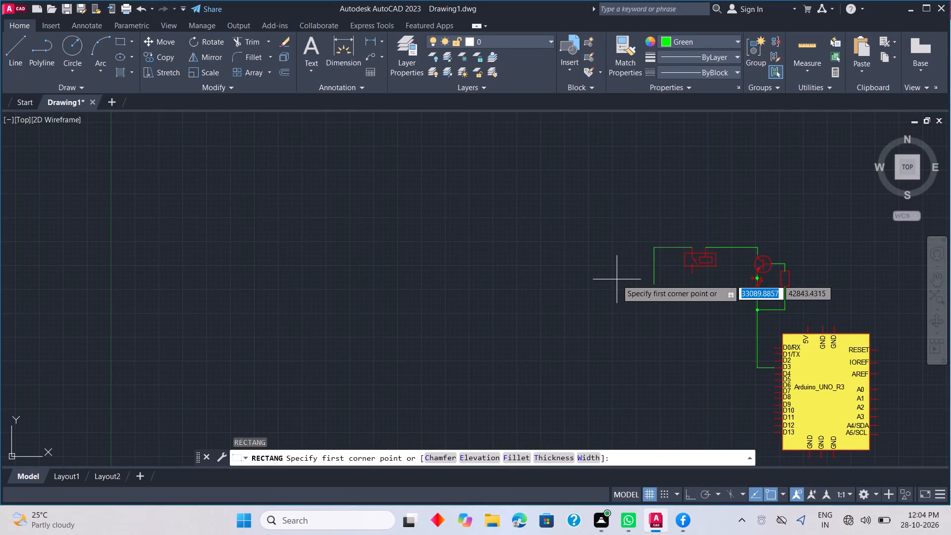
Draw a rectangle about 2590 by 3690 units below the free end of the relay contact's green wire.
left_click(633, 285)
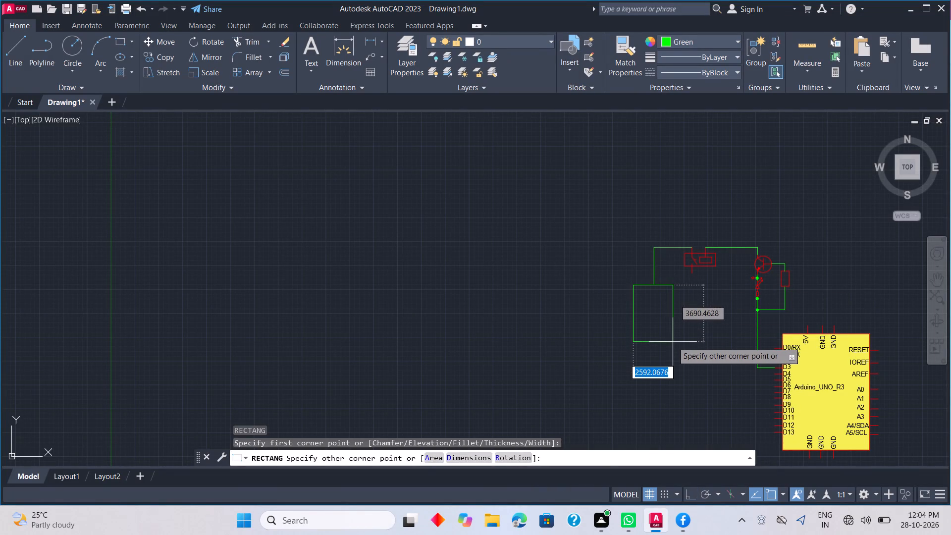
left_click(673, 342)
key("Escape")
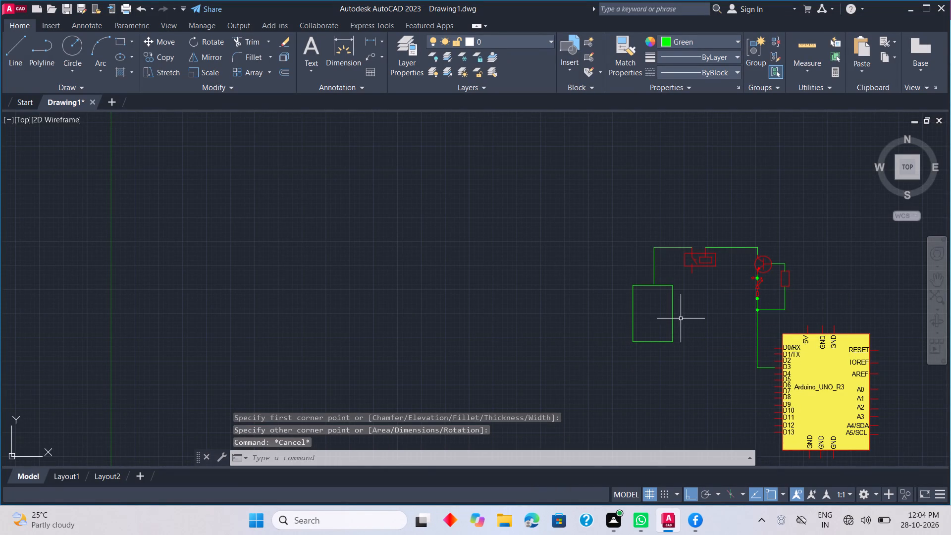
Move the rectangle straight up about 343 units so its top edge crosses the lower end of the green wire.
left_click(674, 324)
scroll(679, 322, "down", 2)
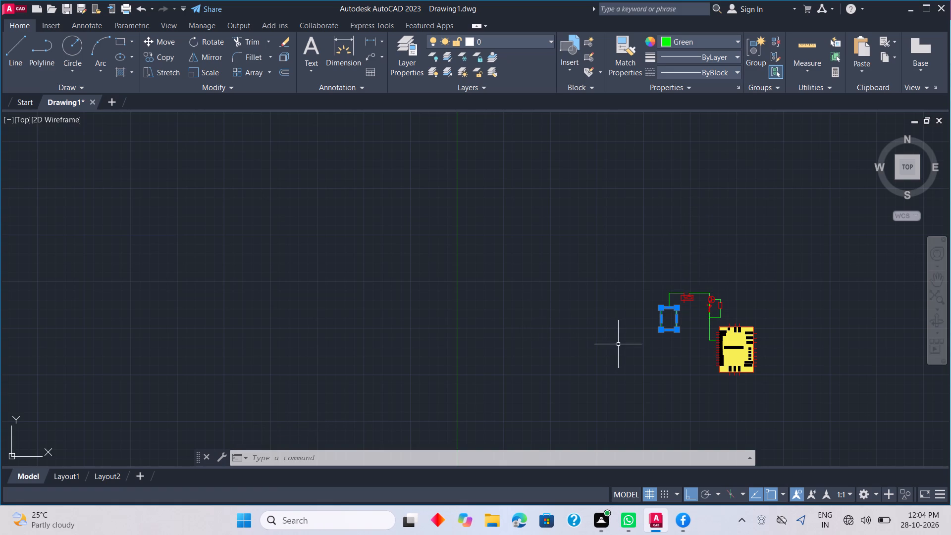
key("Escape")
scroll(678, 288, "up", 4)
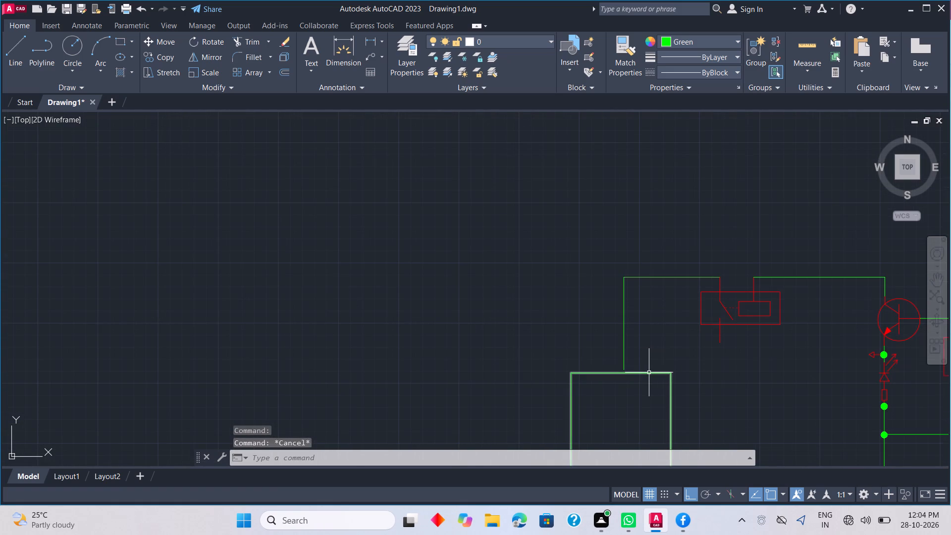
left_click(648, 374)
right_click(635, 374)
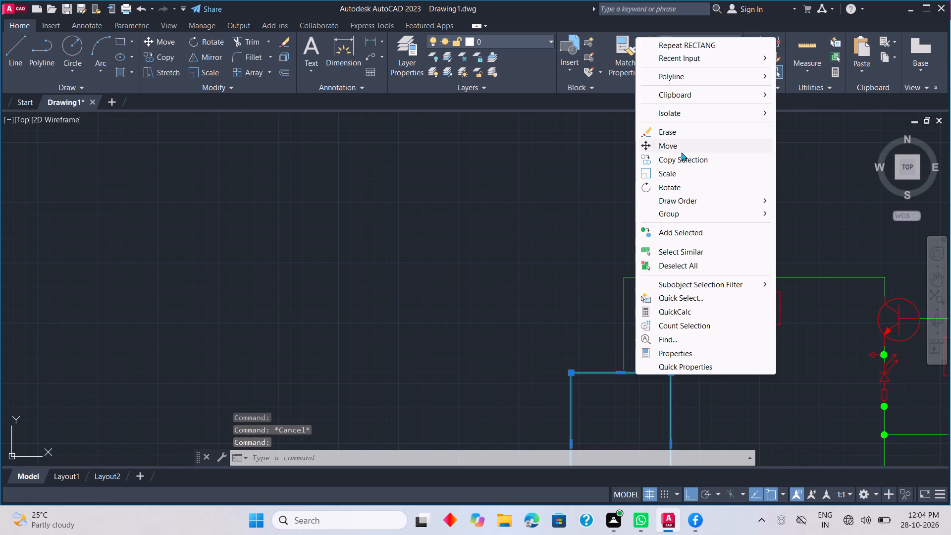
left_click(681, 152)
left_click(624, 375)
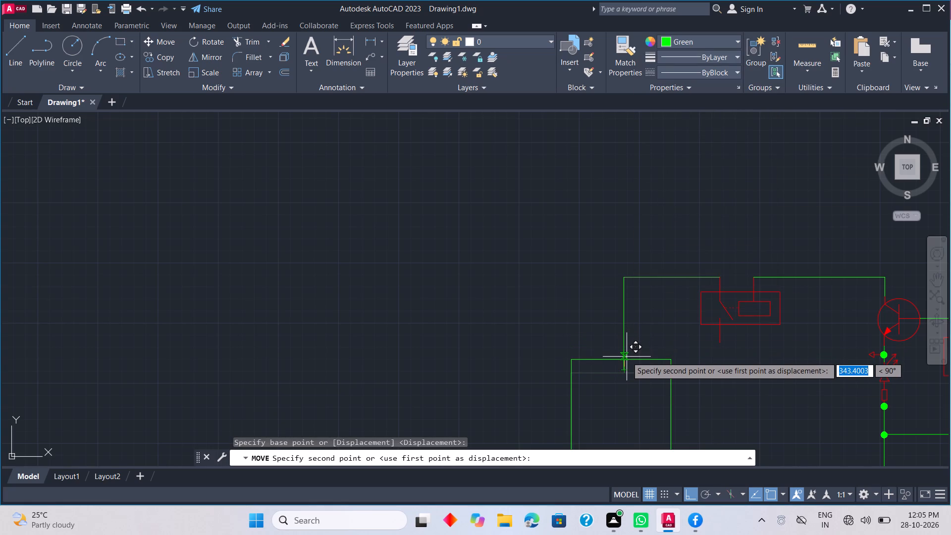
left_click(627, 357)
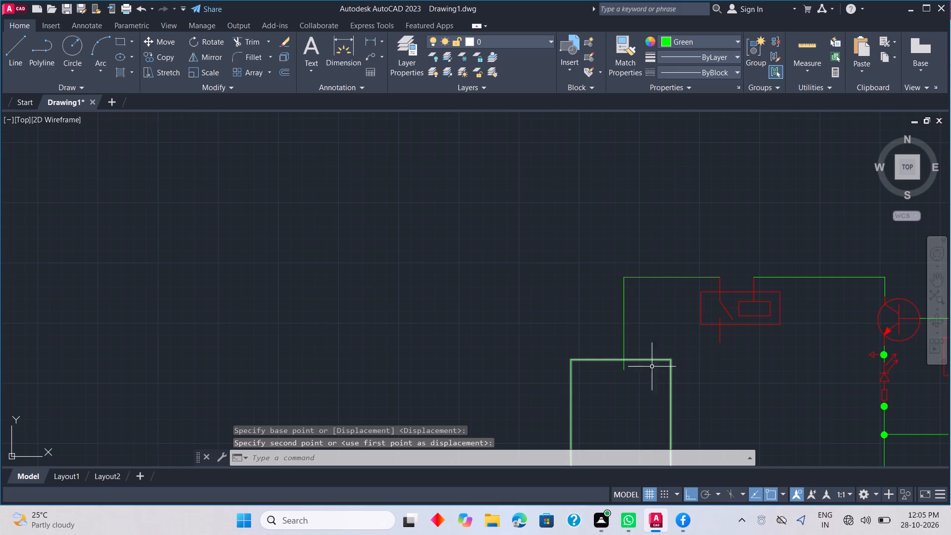
Shift the relay contact's lower lead line slightly upward by its midpoint.
scroll(717, 343, "up", 3)
left_click(718, 328)
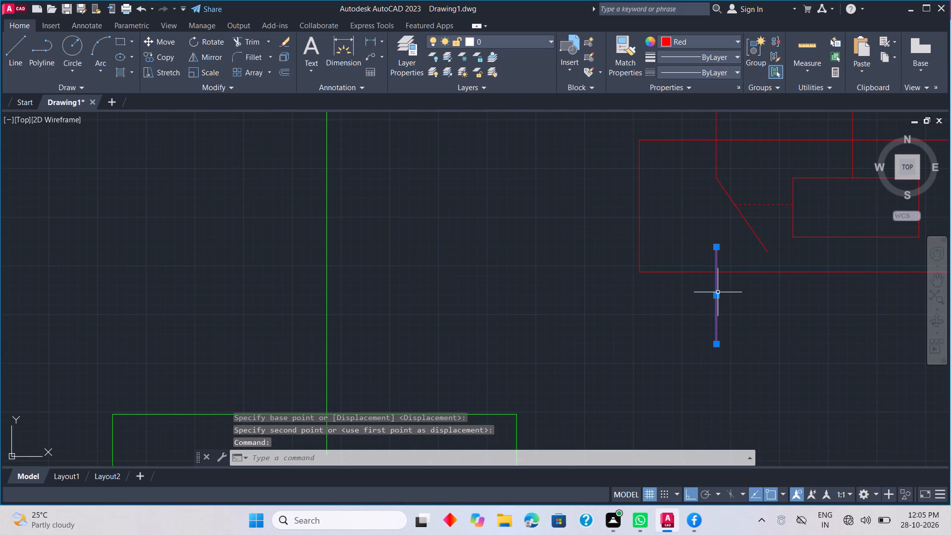
left_click(718, 292)
left_click(717, 297)
left_click(717, 283)
key("Escape")
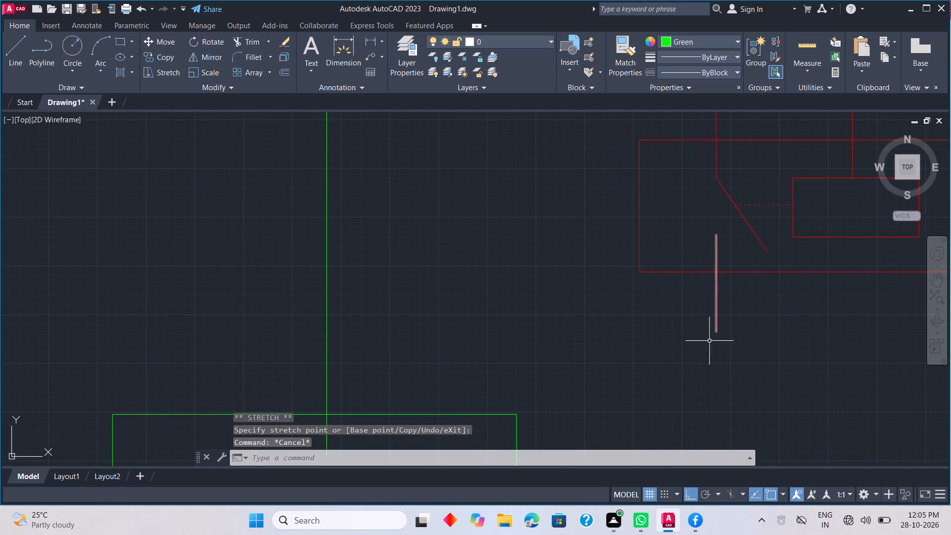
Trim the end of the green relay wire that sticks into the rectangle, back to its top edge.
scroll(694, 359, "down", 3)
middle_click_drag(732, 364, 756, 331)
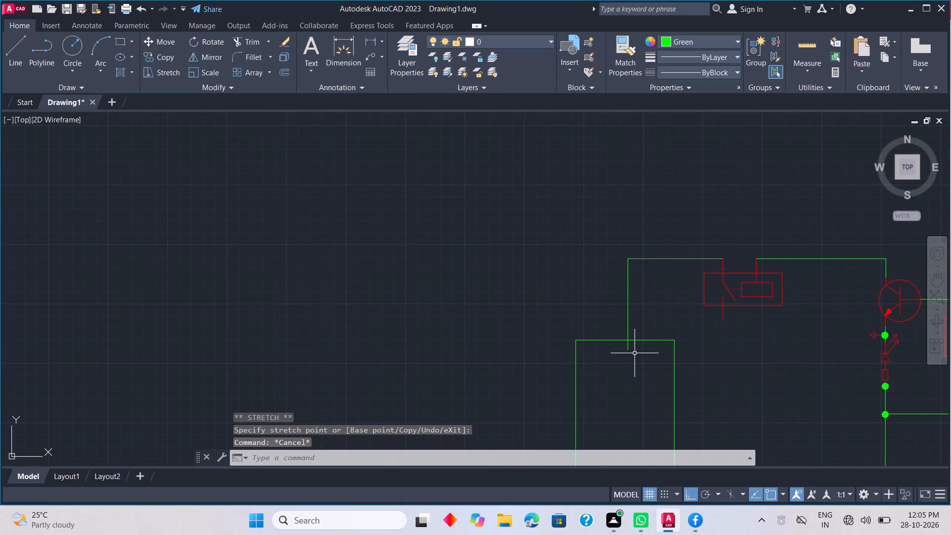
type("TR")
key("space")
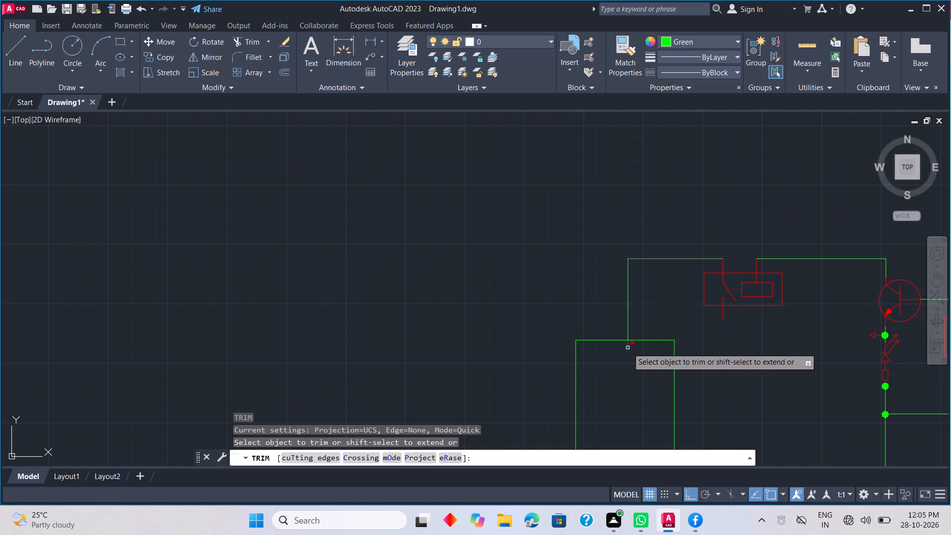
left_click(628, 347)
key("Escape")
Change the rectangle's color to dark red 153,27,30.
scroll(644, 374, "down", 4)
middle_click_drag(642, 378, 641, 378)
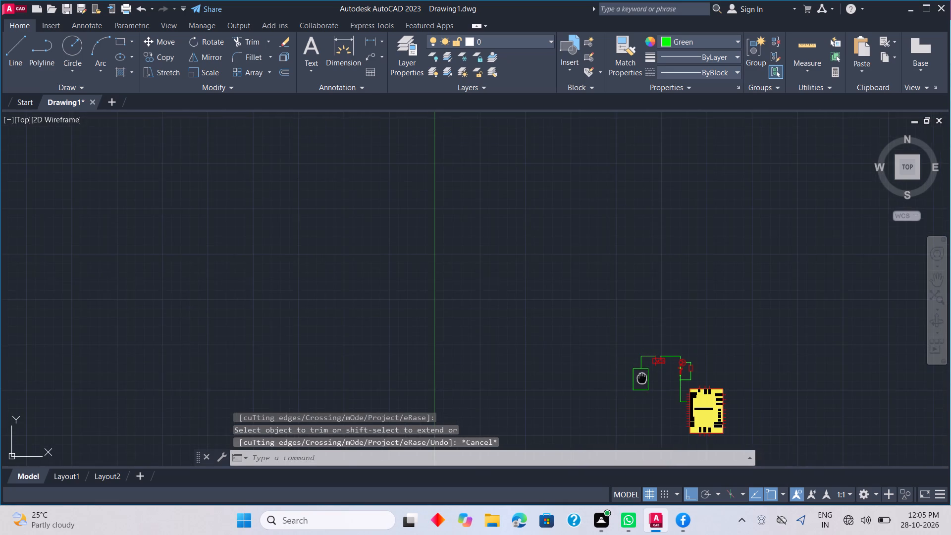
middle_click_drag(641, 378, 639, 332)
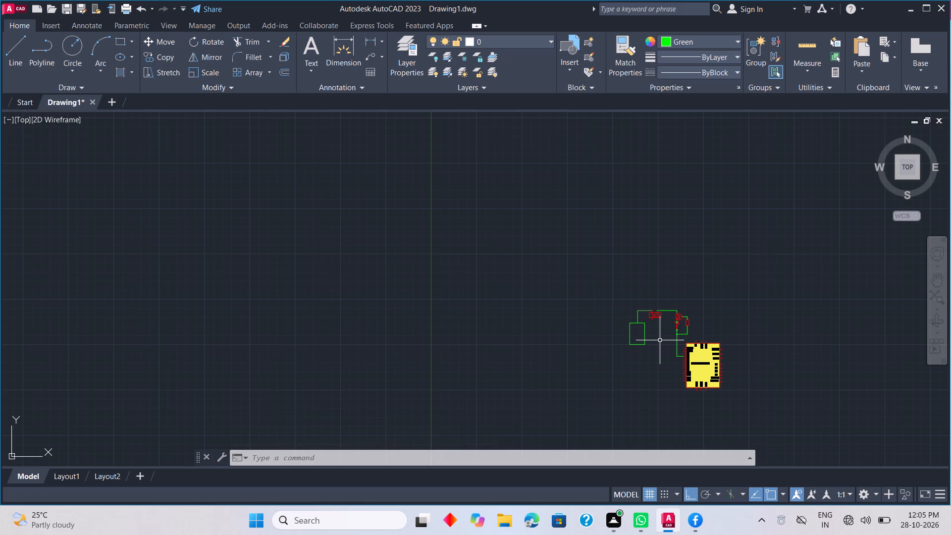
scroll(639, 351, "up", 2)
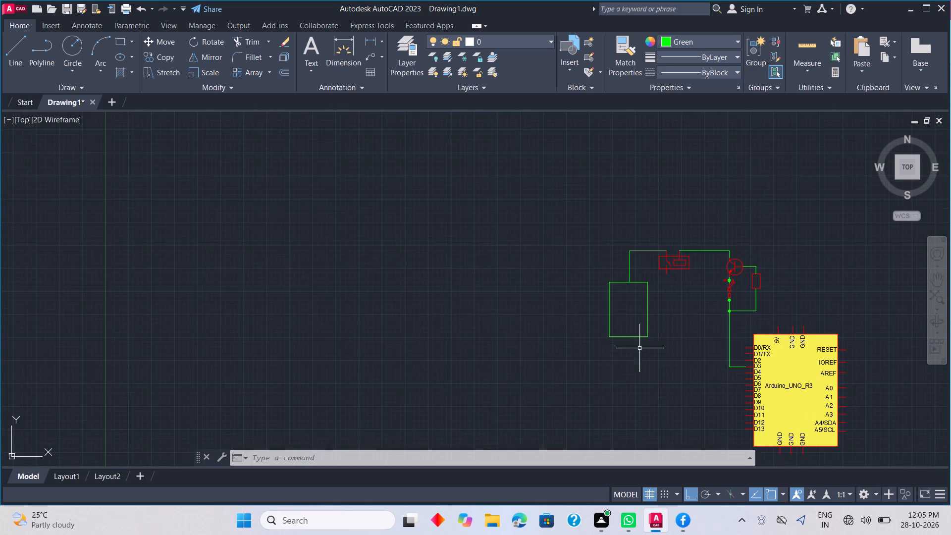
middle_click_drag(640, 338, 653, 315)
left_click(660, 298)
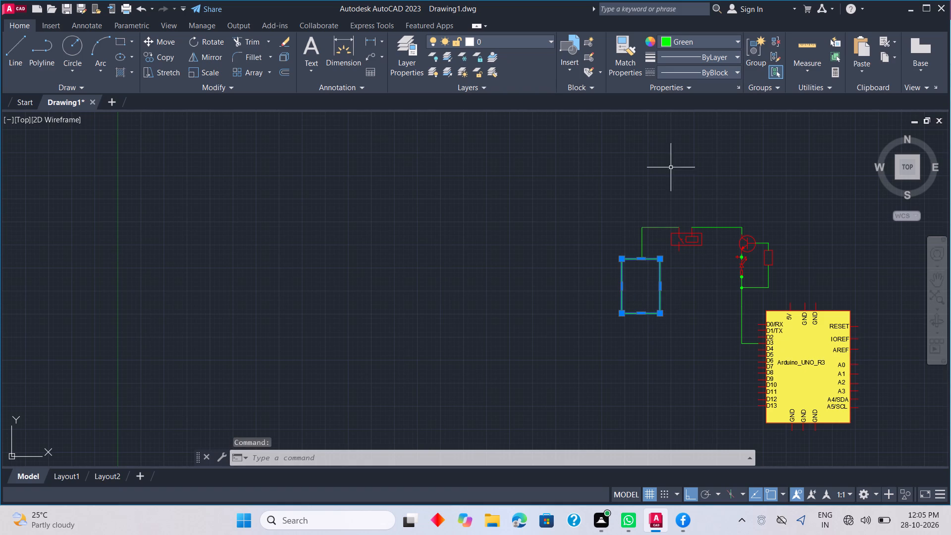
left_click(693, 36)
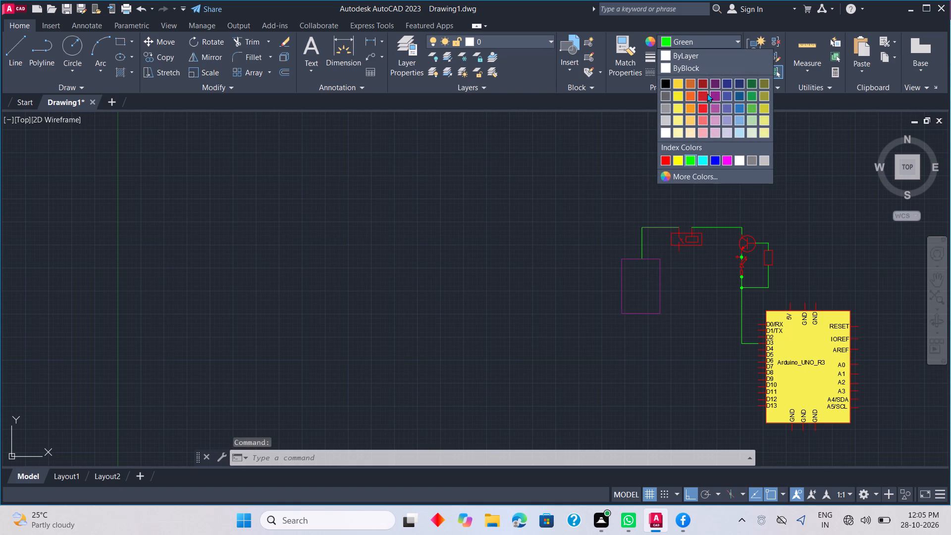
left_click(701, 83)
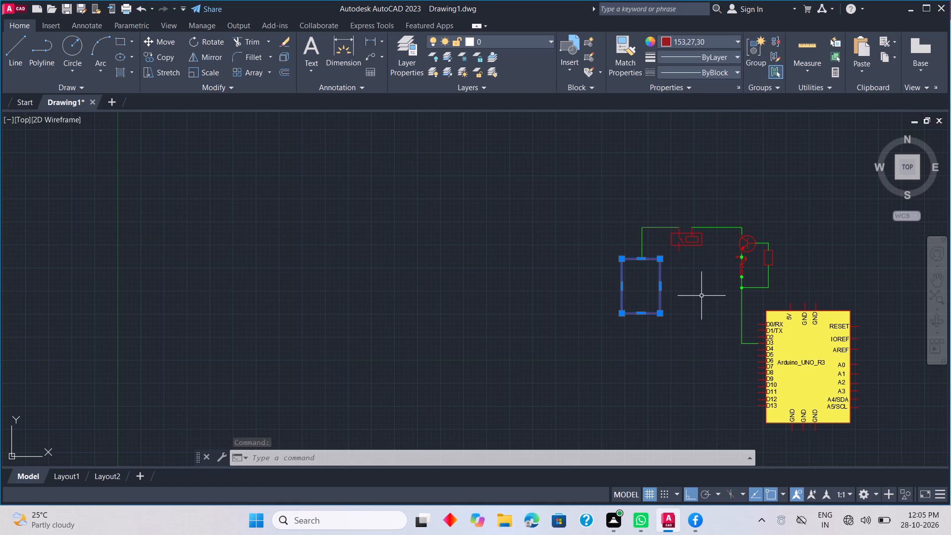
key("Escape")
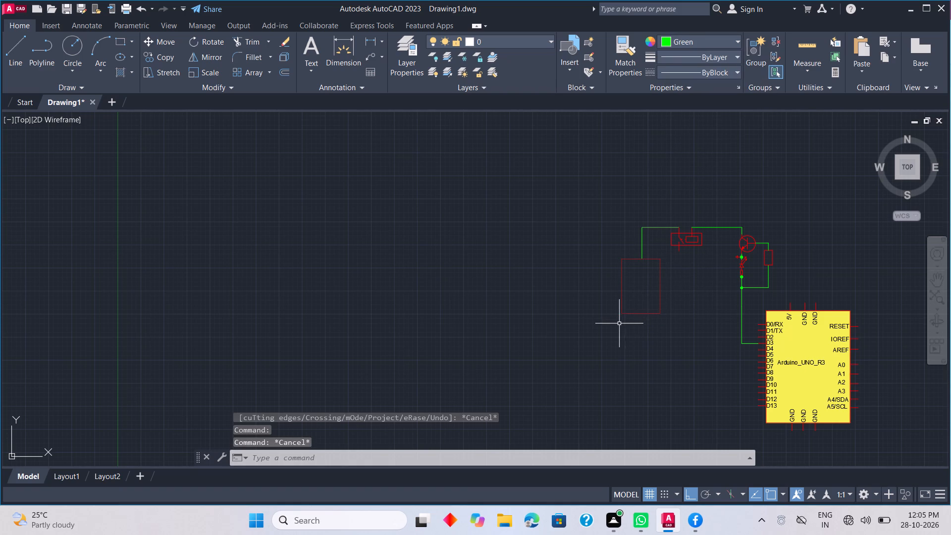
Draw a circle inside the rectangle near its upper-left corner.
middle_click_drag(617, 323, 749, 304)
scroll(784, 268, "up", 2)
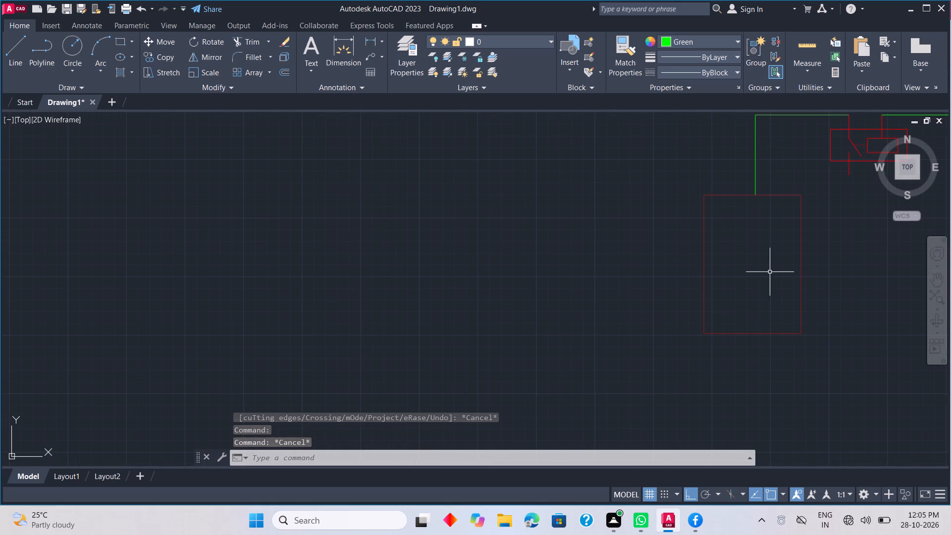
key("c")
key("space")
left_click(726, 233)
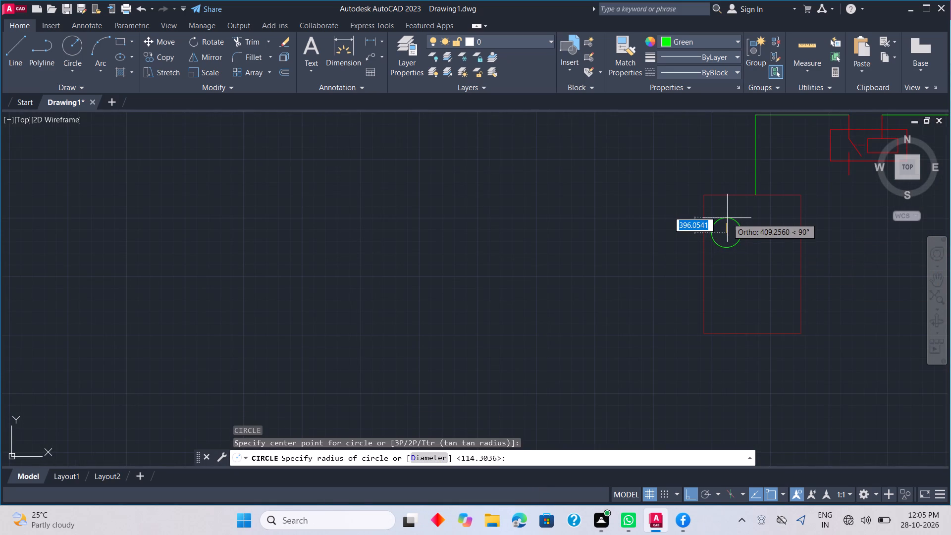
left_click(727, 214)
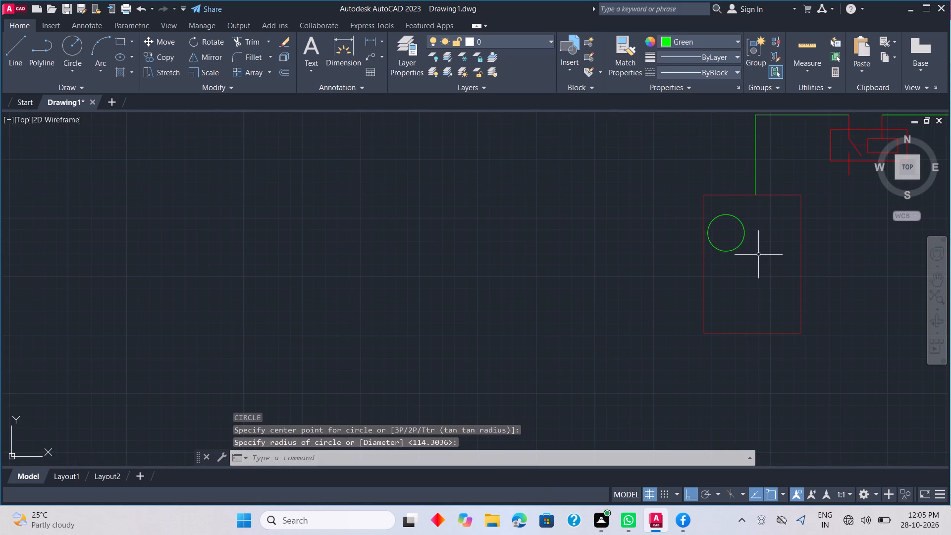
key("Escape")
left_click(747, 234)
key("Escape")
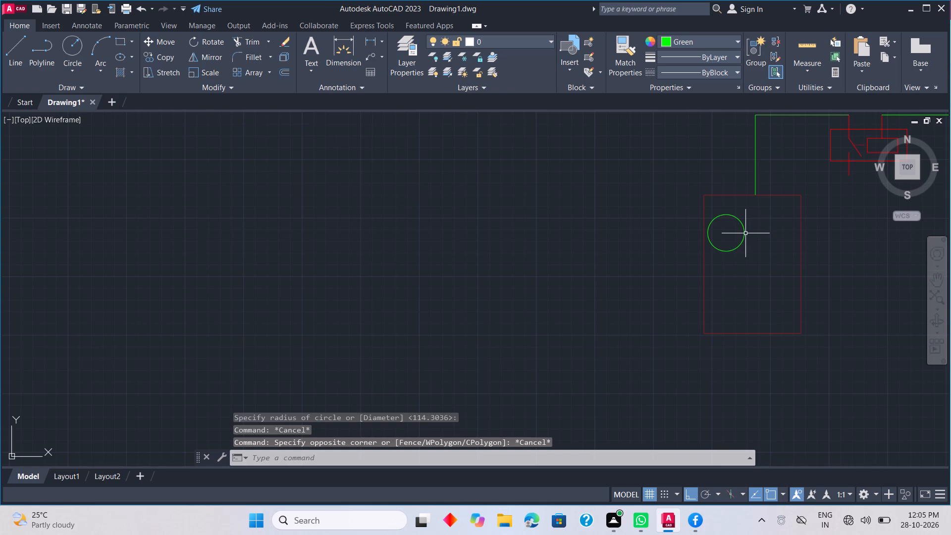
Change the circle's color to Red.
left_click(745, 233)
left_click(682, 42)
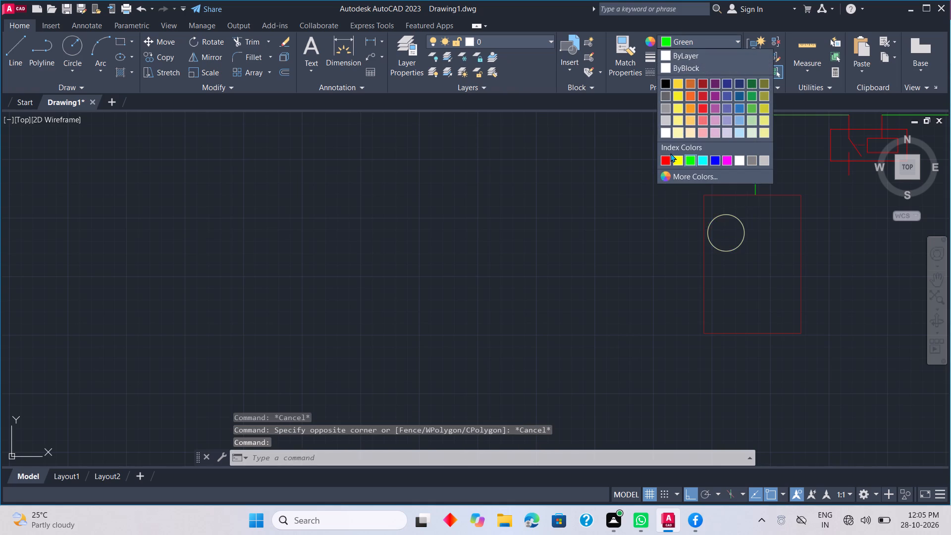
left_click(666, 159)
key("Escape")
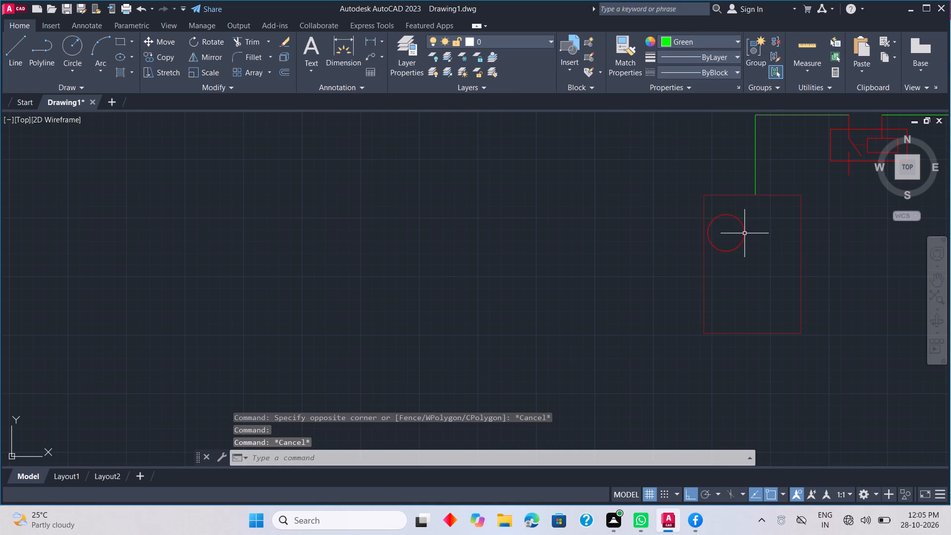
Copy the red circle from its center to the rectangle's upper-right, lower-left and, with ortho off, lower-right areas.
left_click(743, 233)
right_click(745, 241)
left_click(806, 288)
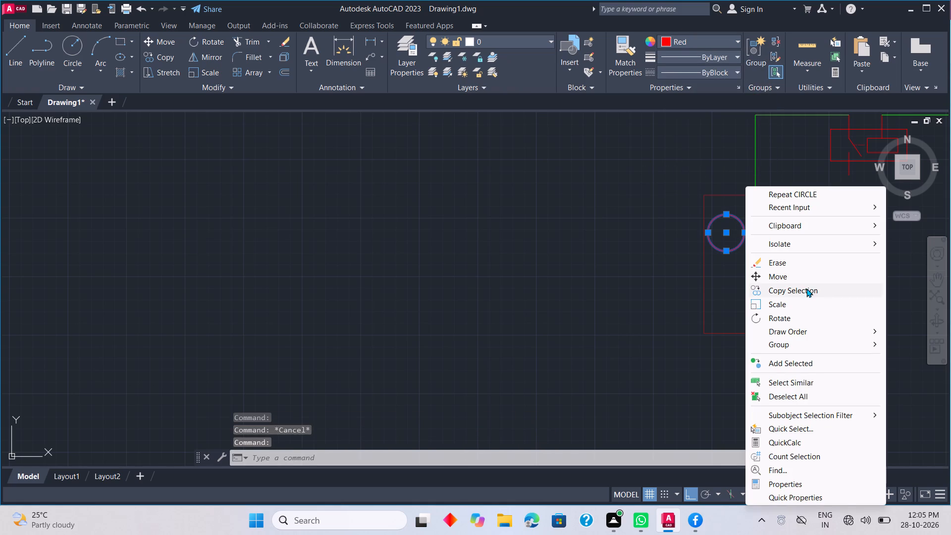
left_click(726, 233)
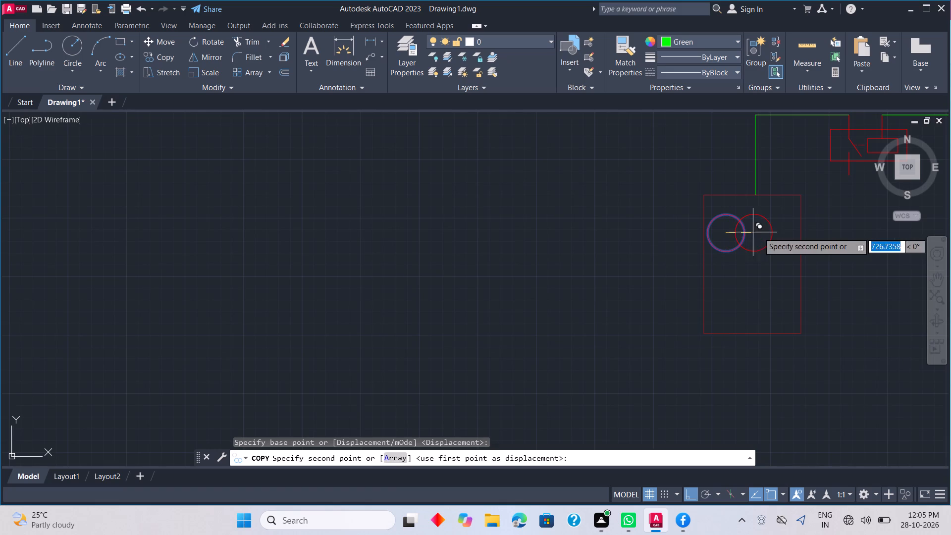
left_click(773, 232)
left_click(752, 298)
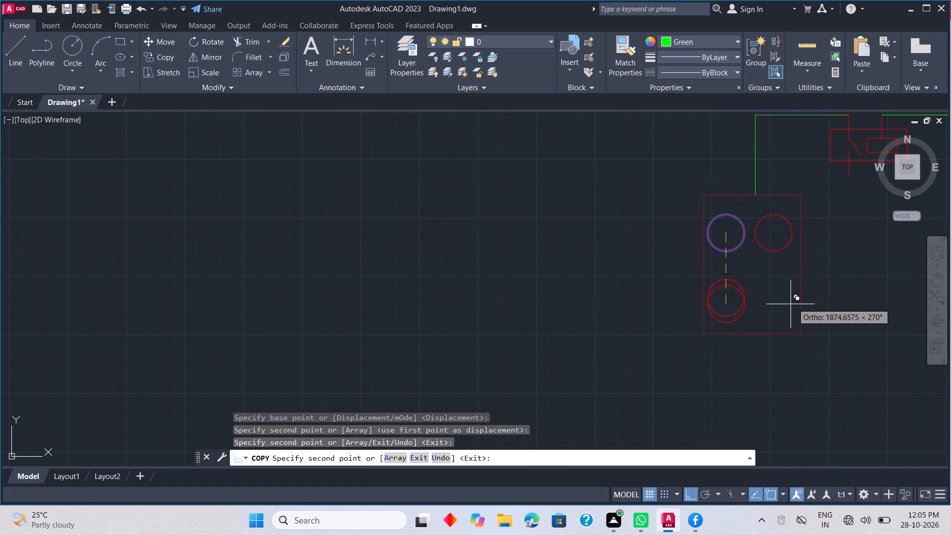
left_click(692, 492)
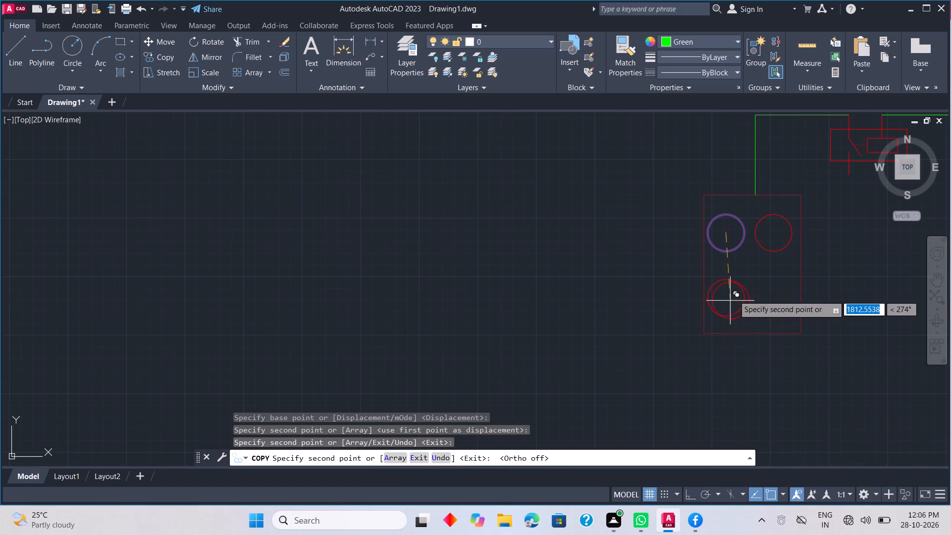
left_click(771, 300)
key("Escape")
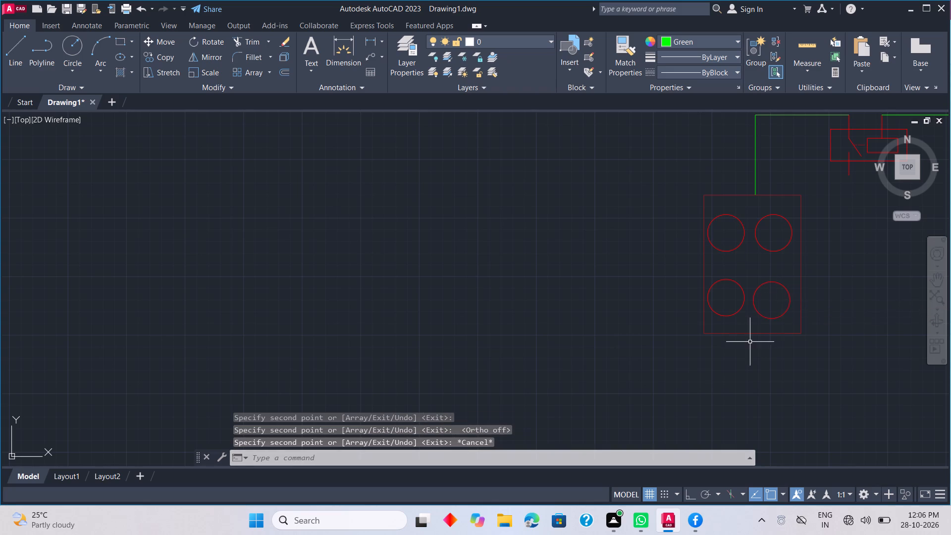
Replace the lower-right circle with a copy of the lower-left circle, level with it and directly below the upper-right circle.
scroll(748, 342, "down", 3)
scroll(742, 359, "up", 3)
middle_click_drag(746, 347, 786, 411)
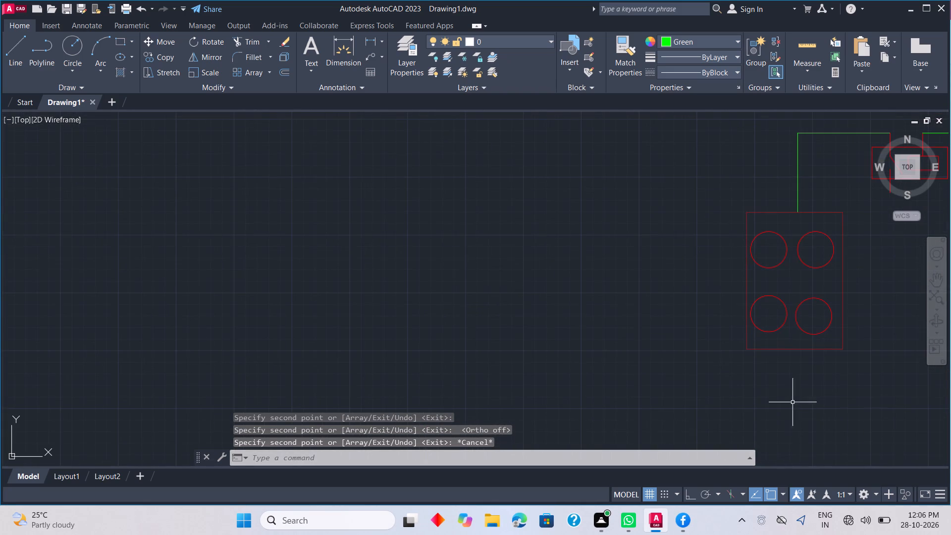
left_click(794, 320)
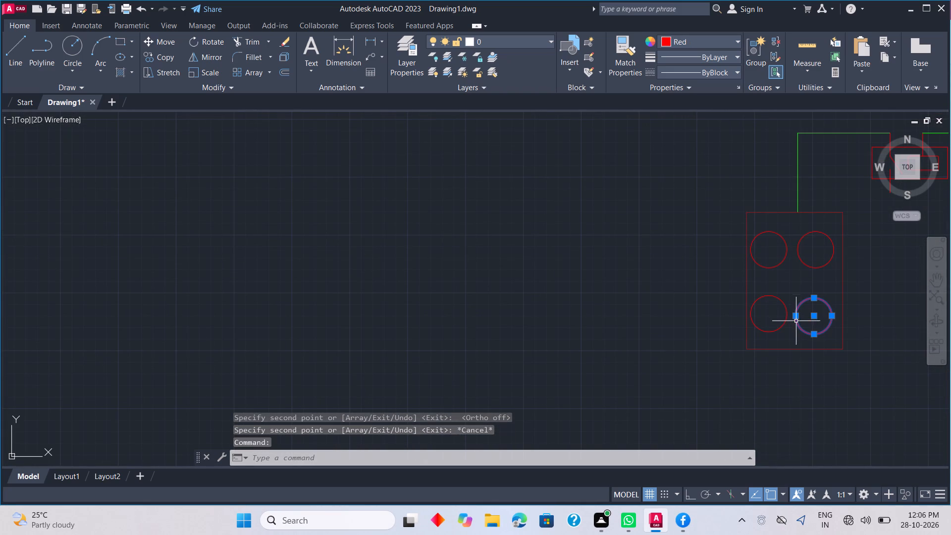
key("Delete")
left_click(784, 323)
right_click(792, 322)
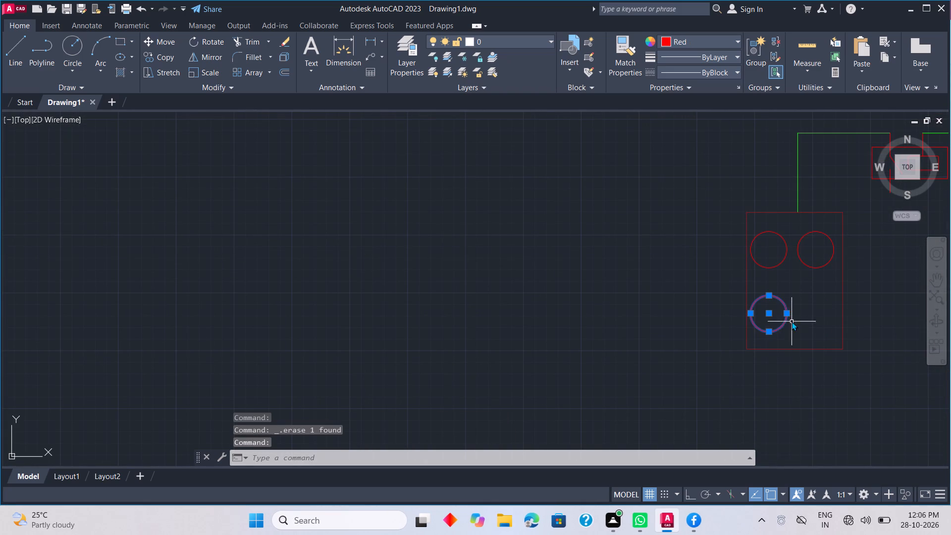
left_click(828, 112)
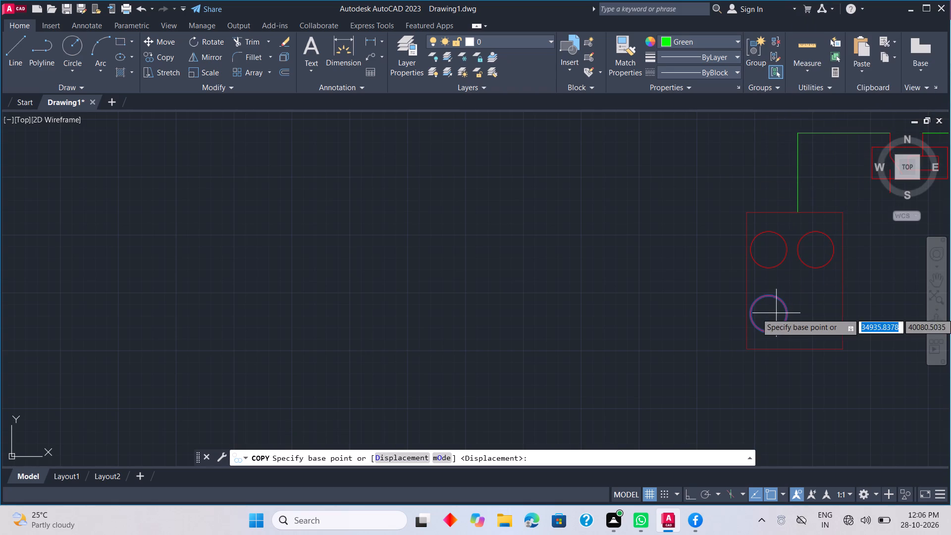
left_click(769, 314)
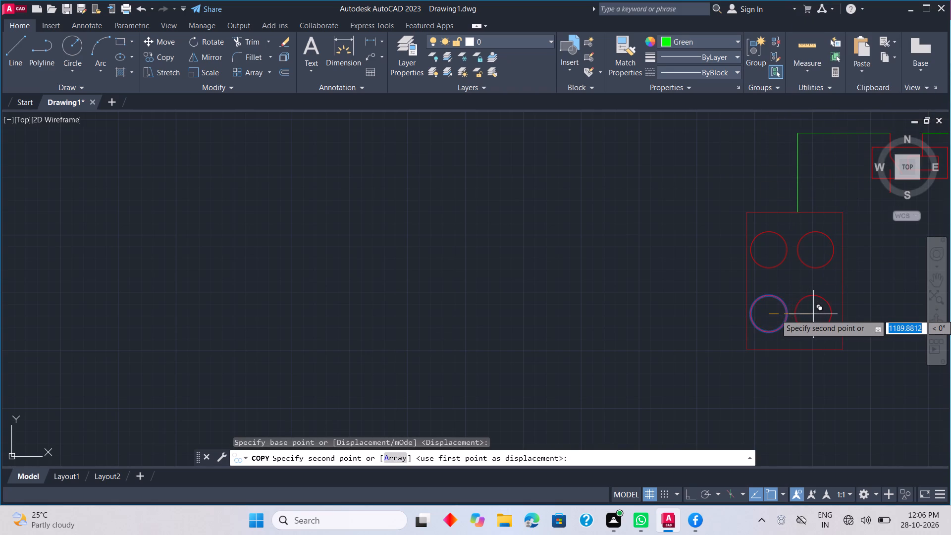
left_click(815, 314)
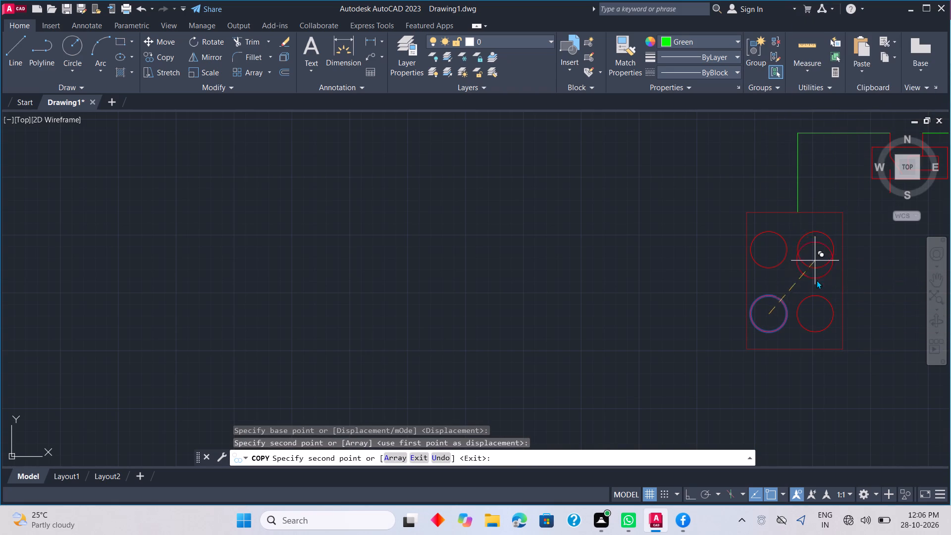
Move the entire schematic, including the Arduino board, wires and components, up and to the right in model space.
key("Escape")
scroll(799, 346, "down", 3)
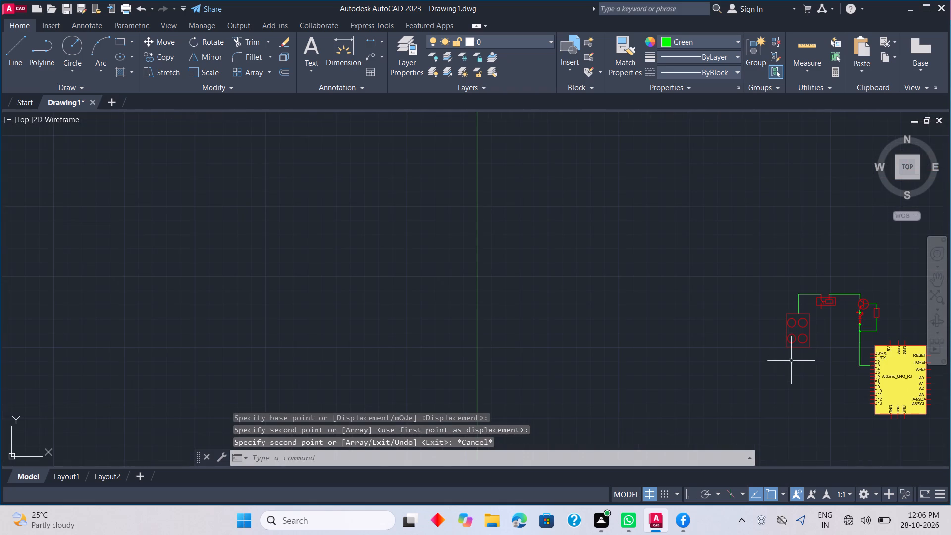
scroll(790, 360, "up", 2)
scroll(795, 341, "down", 5)
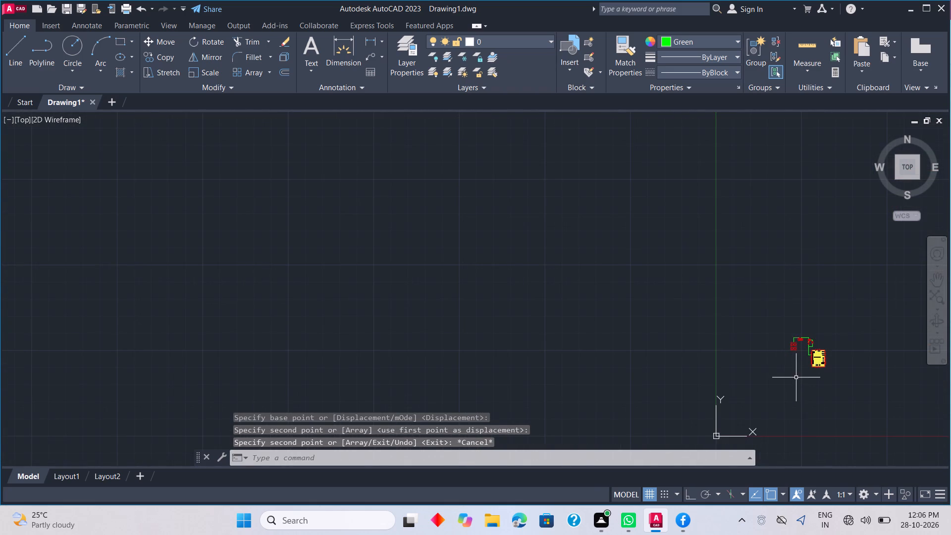
scroll(796, 374, "up", 1)
middle_click_drag(795, 369, 740, 278)
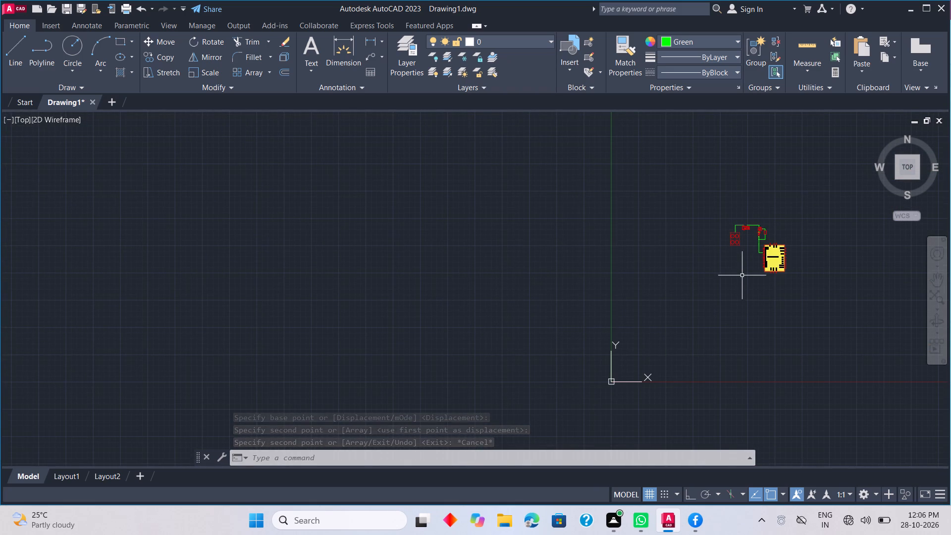
scroll(744, 267, "up", 2)
middle_click_drag(744, 267, 742, 300)
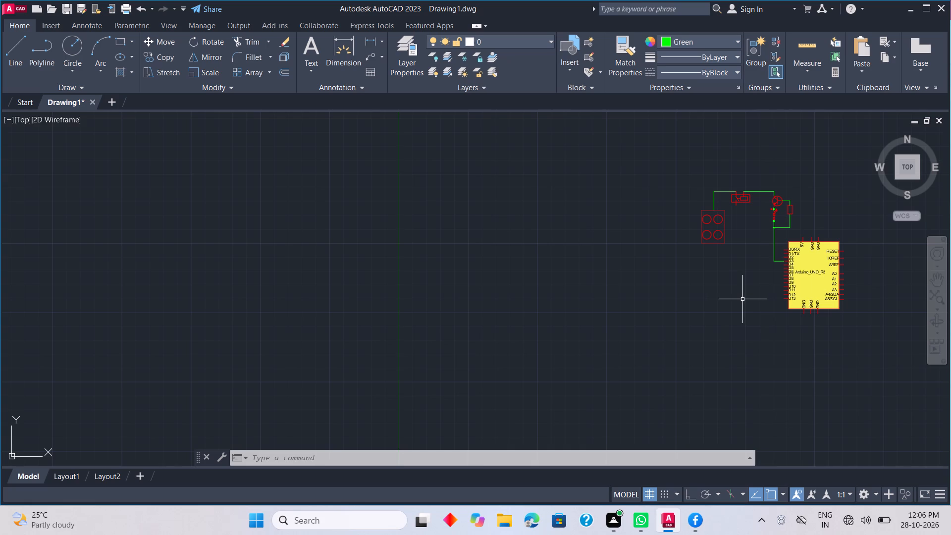
scroll(742, 300, "down", 2)
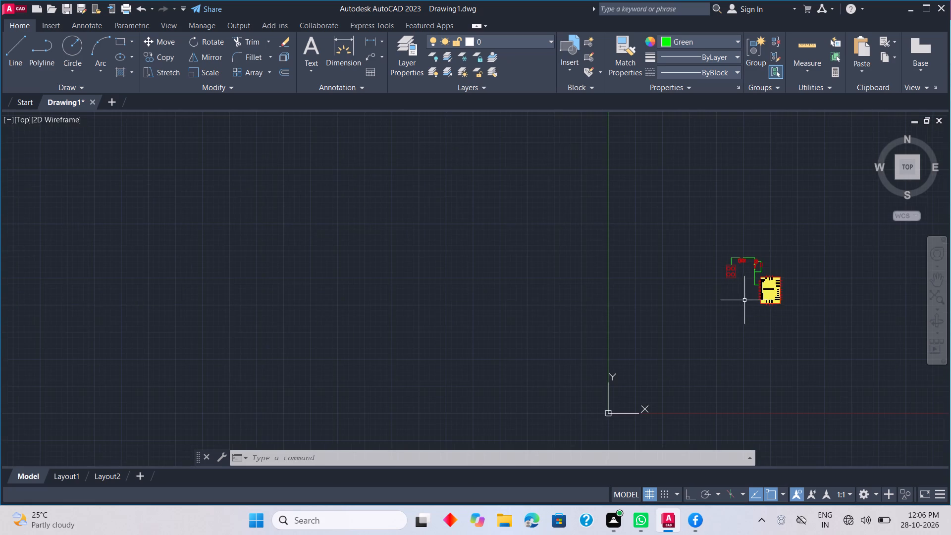
middle_click_drag(750, 300, 683, 321)
scroll(683, 325, "up", 2)
scroll(683, 325, "down", 1)
middle_click_drag(683, 325, 684, 344)
left_click_drag(582, 202, 639, 246)
left_click(770, 389)
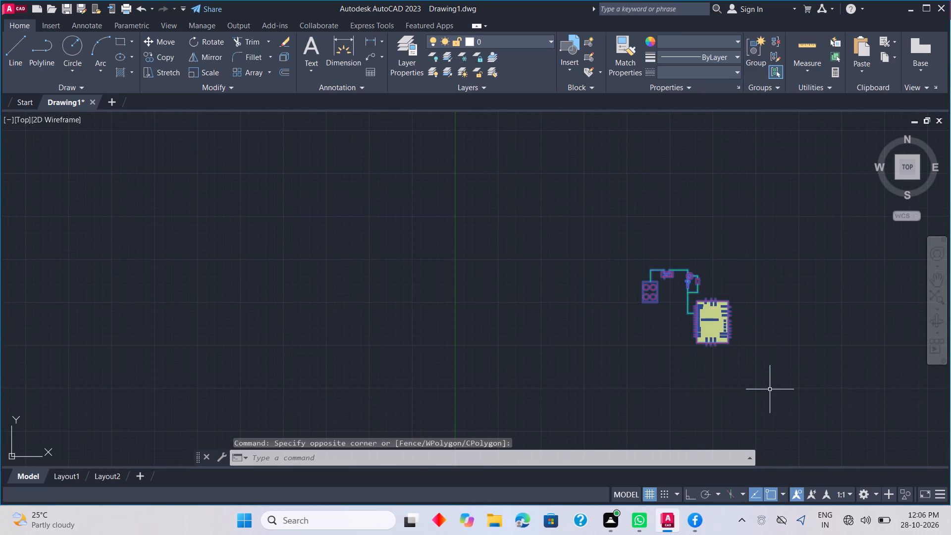
right_click(774, 358)
left_click(832, 147)
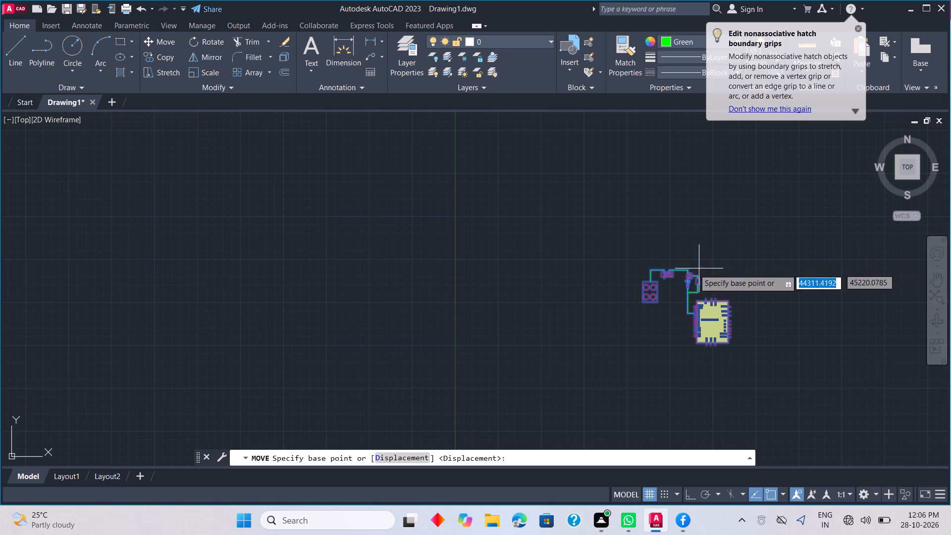
left_click_drag(671, 272, 672, 267)
left_click(727, 153)
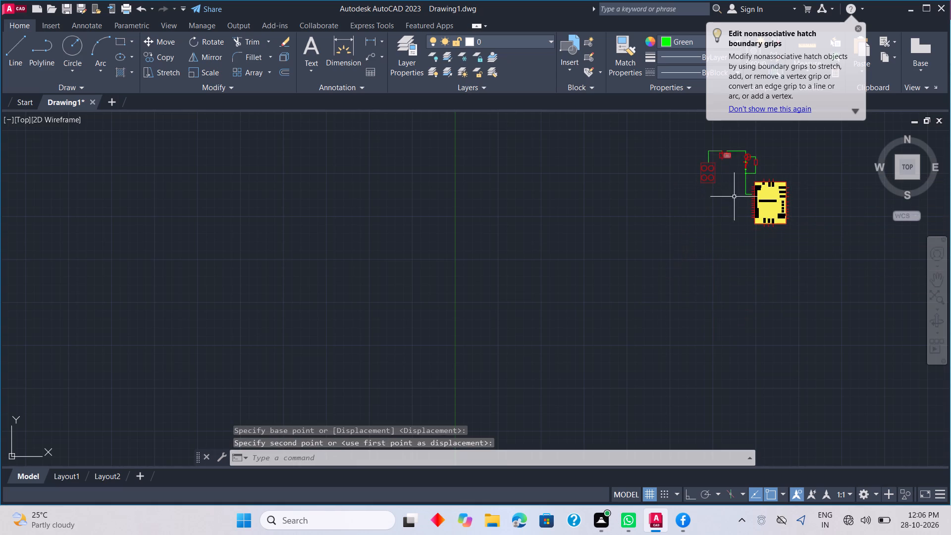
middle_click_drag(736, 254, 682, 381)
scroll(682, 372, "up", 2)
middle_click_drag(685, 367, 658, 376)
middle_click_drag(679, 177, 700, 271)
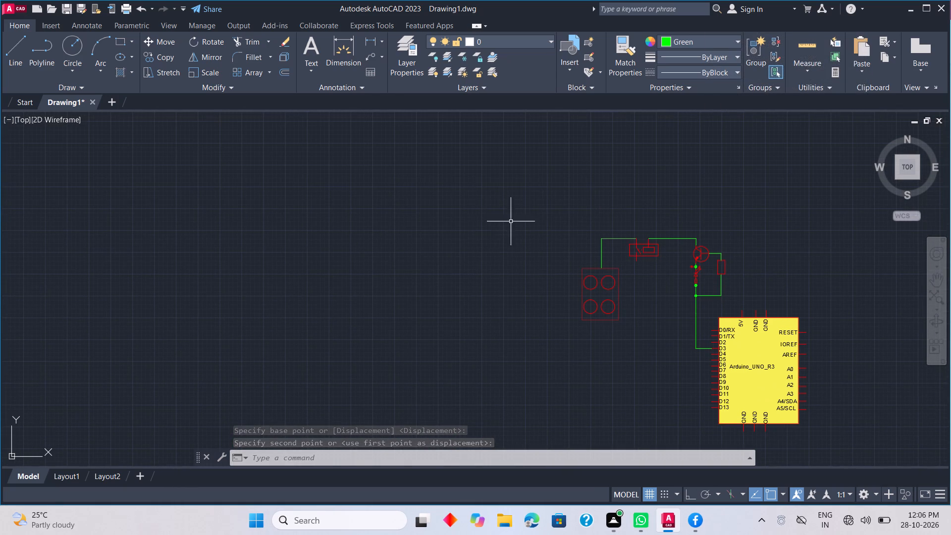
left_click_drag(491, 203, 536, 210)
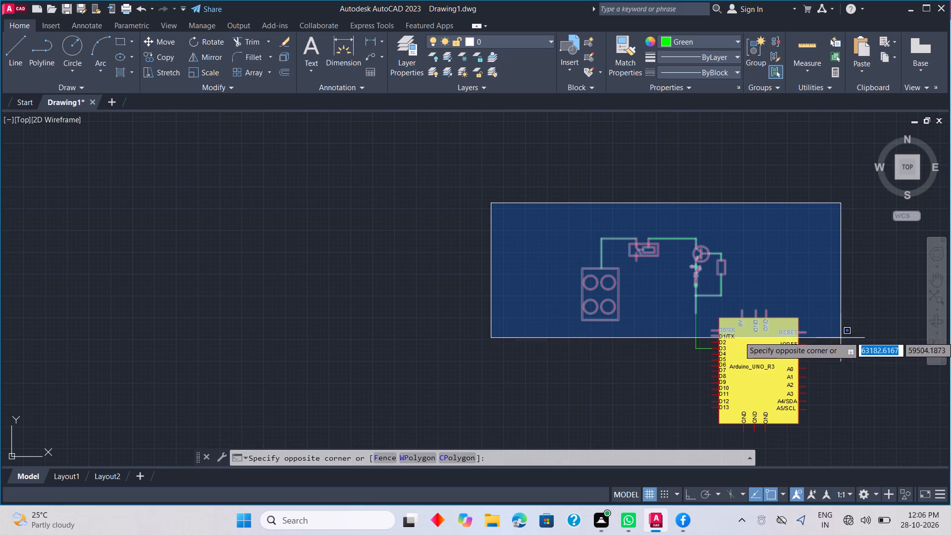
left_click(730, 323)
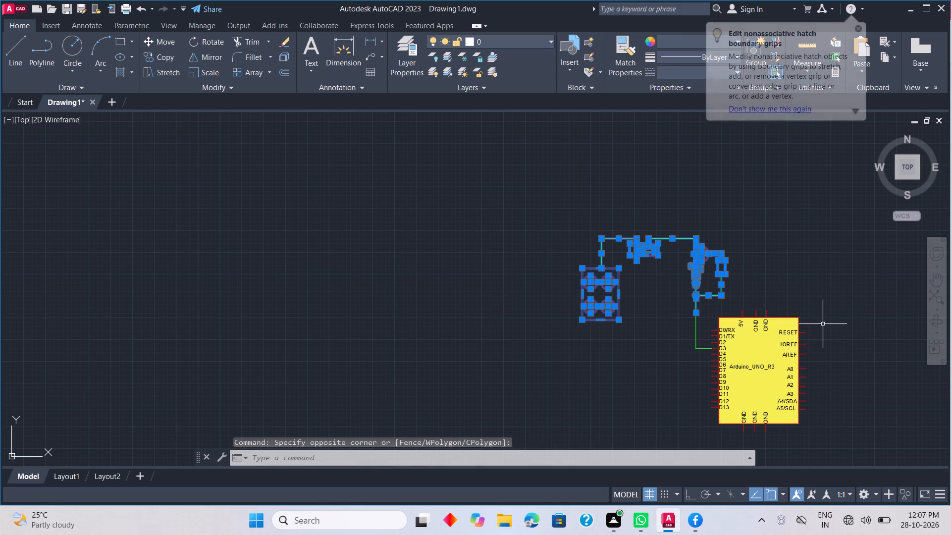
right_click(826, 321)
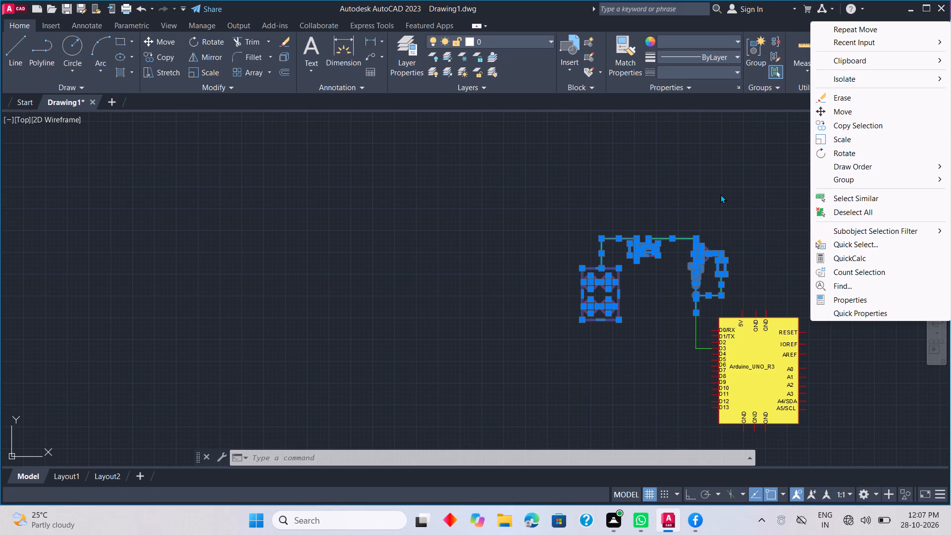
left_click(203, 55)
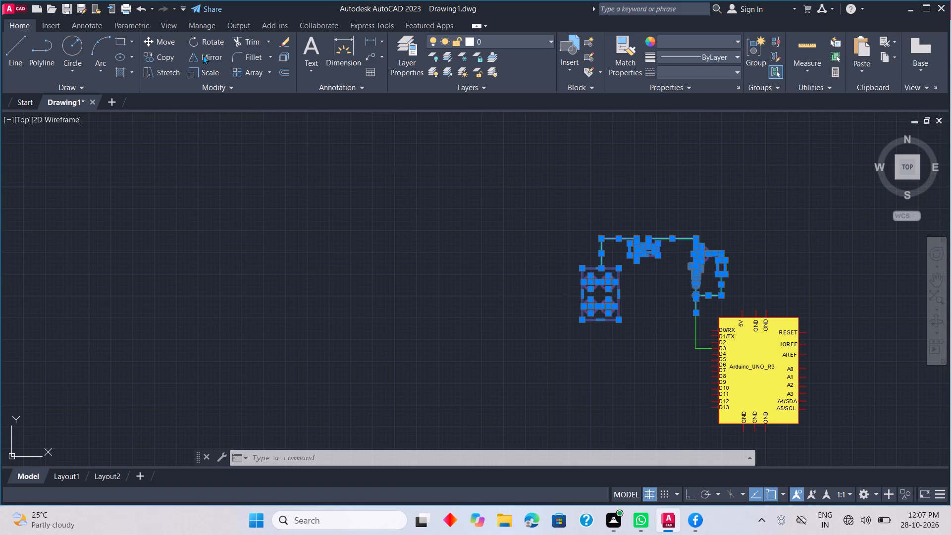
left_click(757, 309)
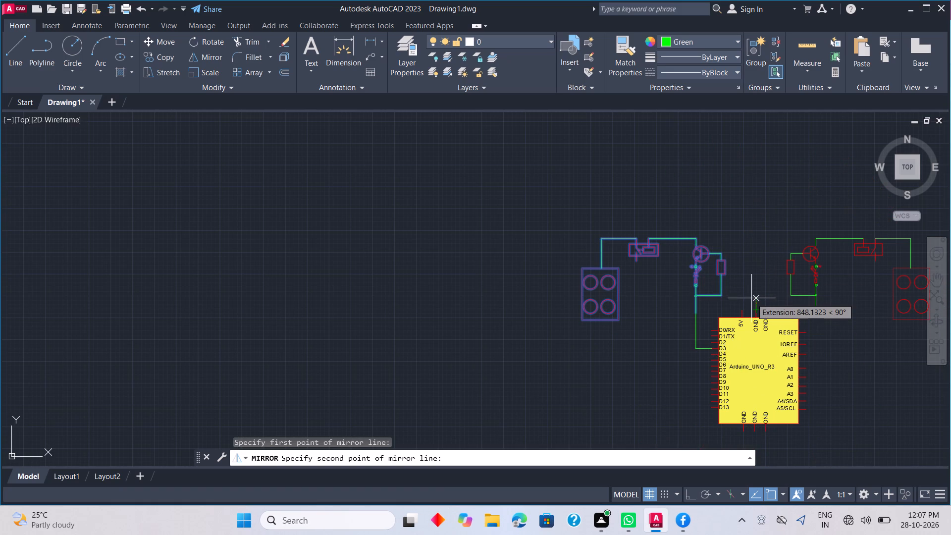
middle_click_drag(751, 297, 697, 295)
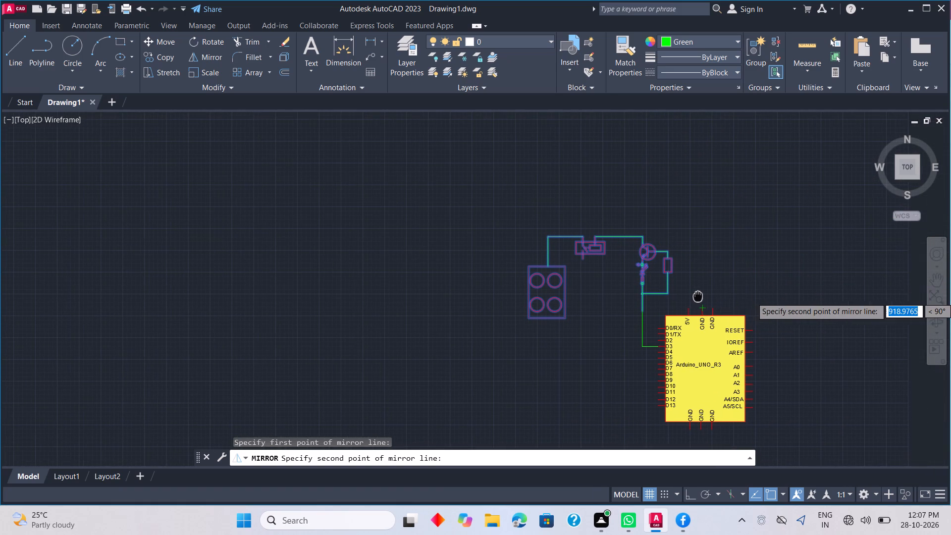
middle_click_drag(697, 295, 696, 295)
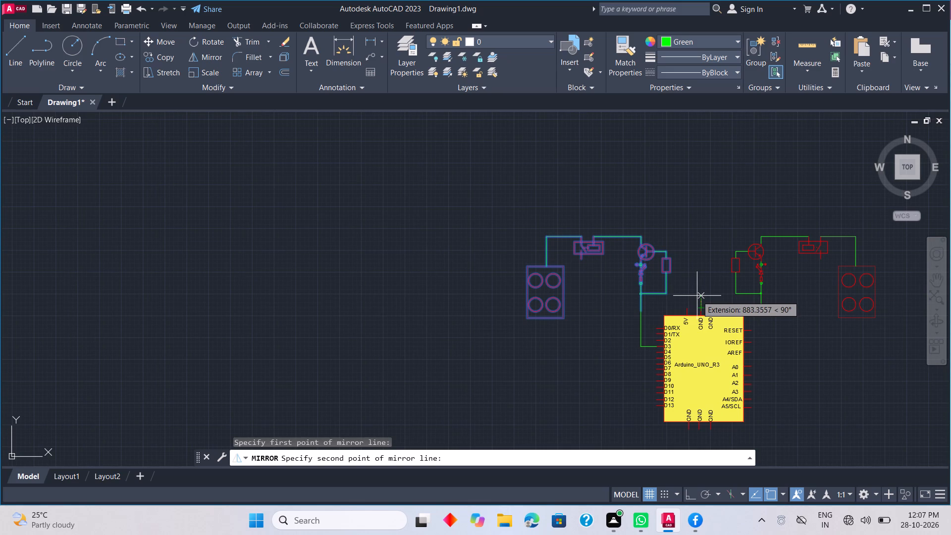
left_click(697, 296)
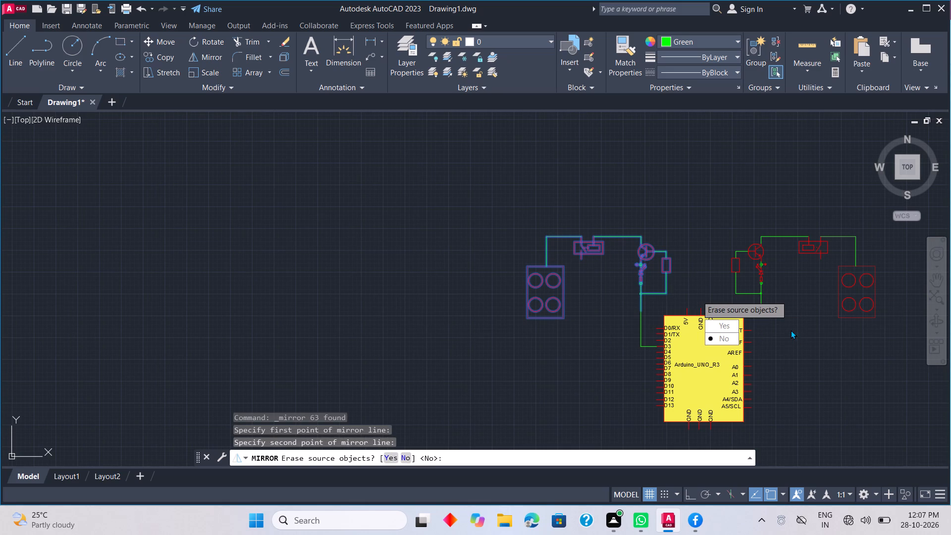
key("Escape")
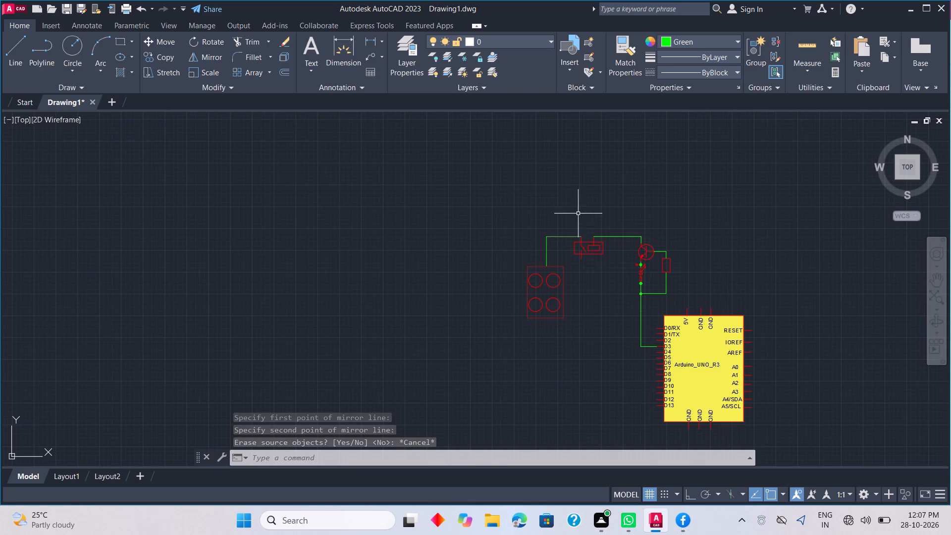
Mirror the four-circle component, relay, transistor, LED and their wires about a vertical line from the Arduino's 5V pin end, with ortho on.
left_click_drag(447, 196, 500, 206)
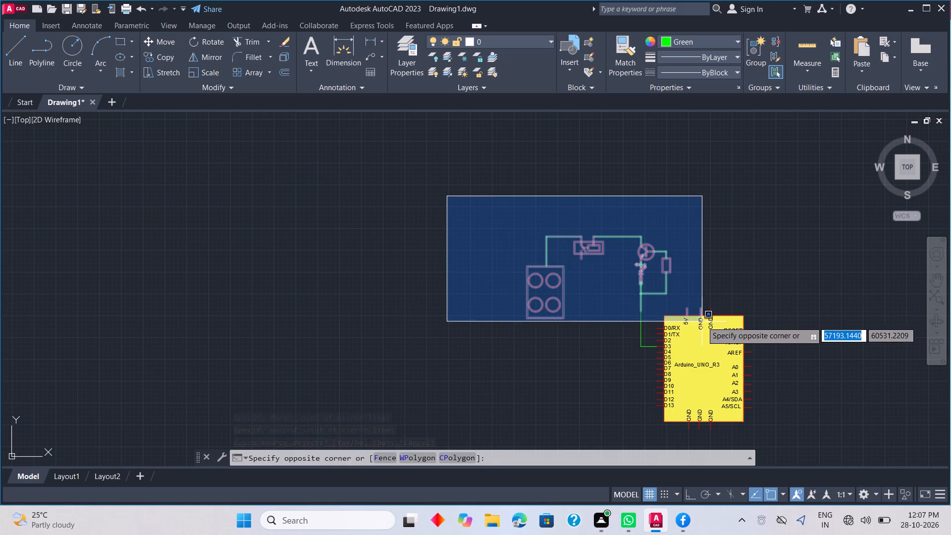
left_click(675, 320)
right_click(712, 295)
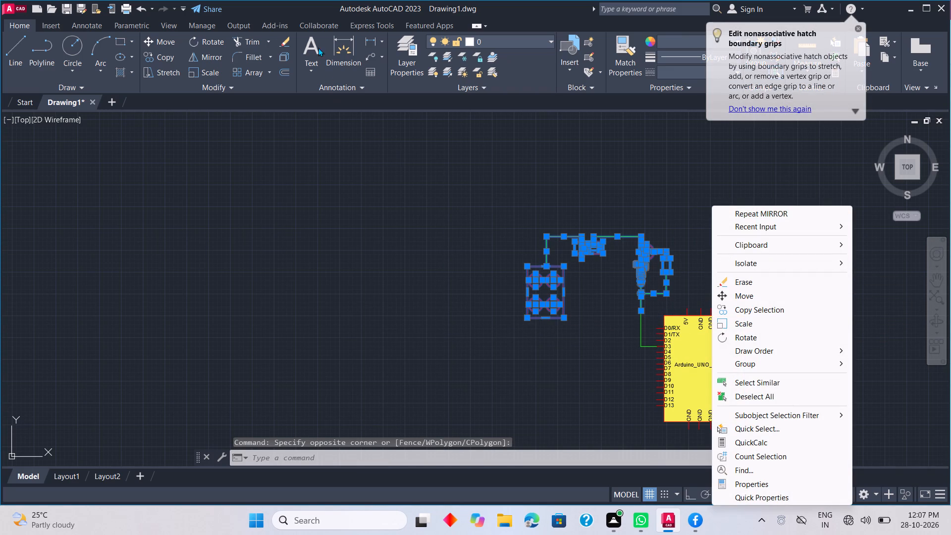
left_click(203, 52)
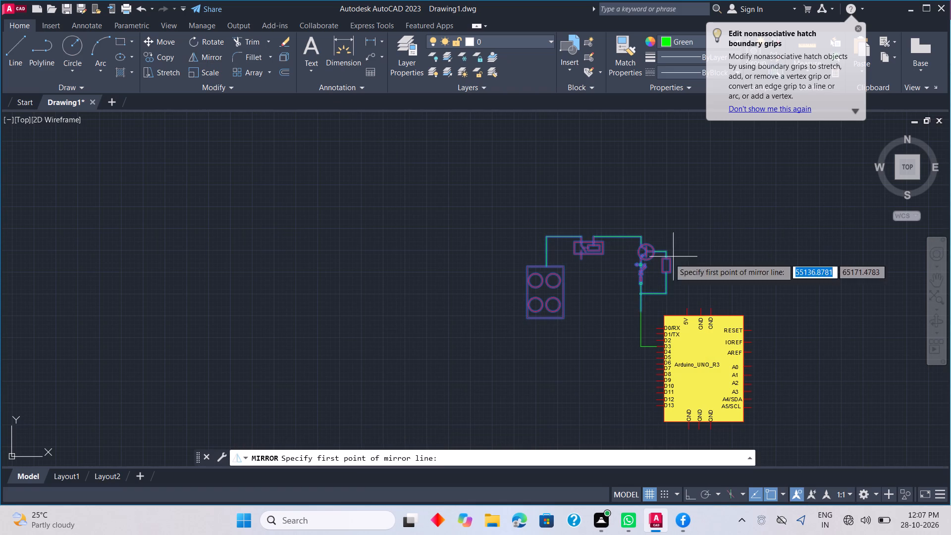
left_click(689, 305)
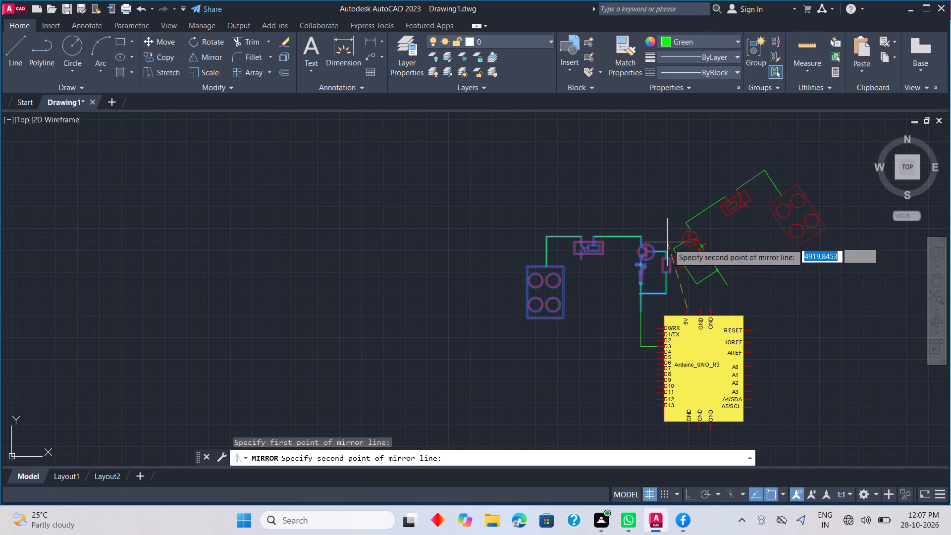
left_click(691, 497)
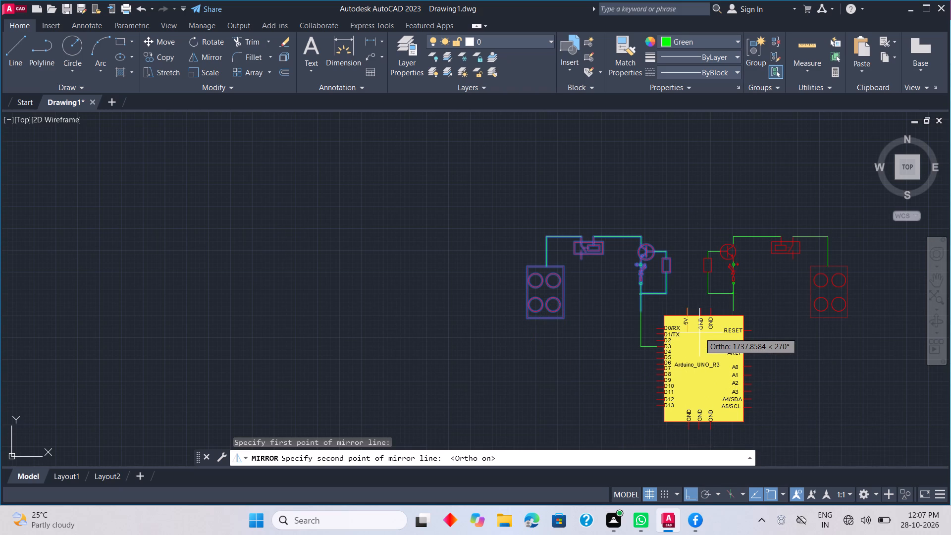
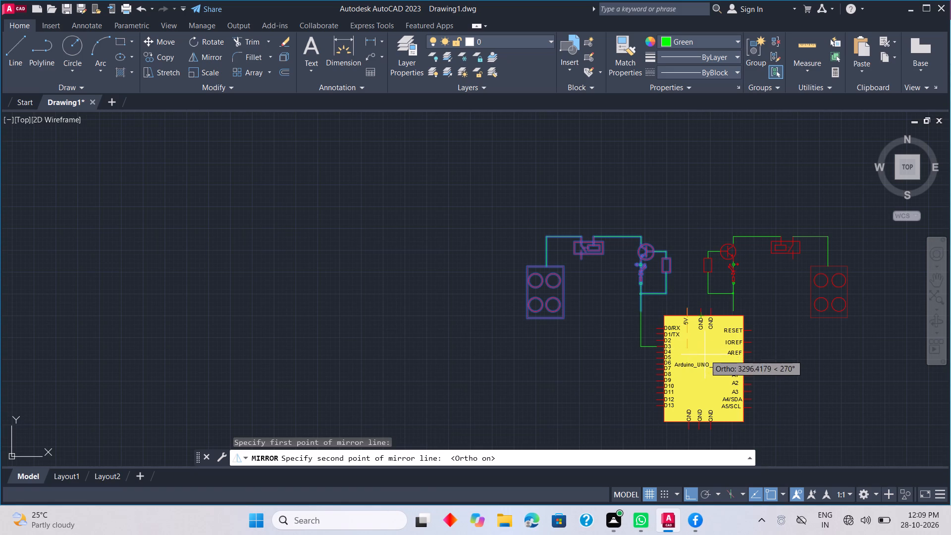
Move the four-circle component, relay, transistor, LED and their wires straight up, farther above the Arduino board.
key("Escape")
middle_click_drag(649, 320, 646, 274)
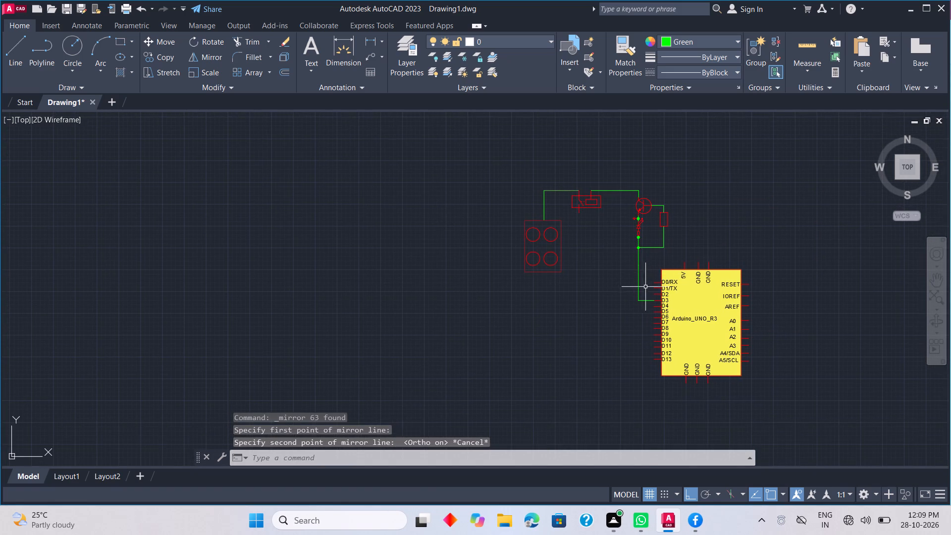
scroll(635, 286, "up", 2)
middle_click_drag(635, 285, 648, 357)
scroll(650, 343, "down", 3)
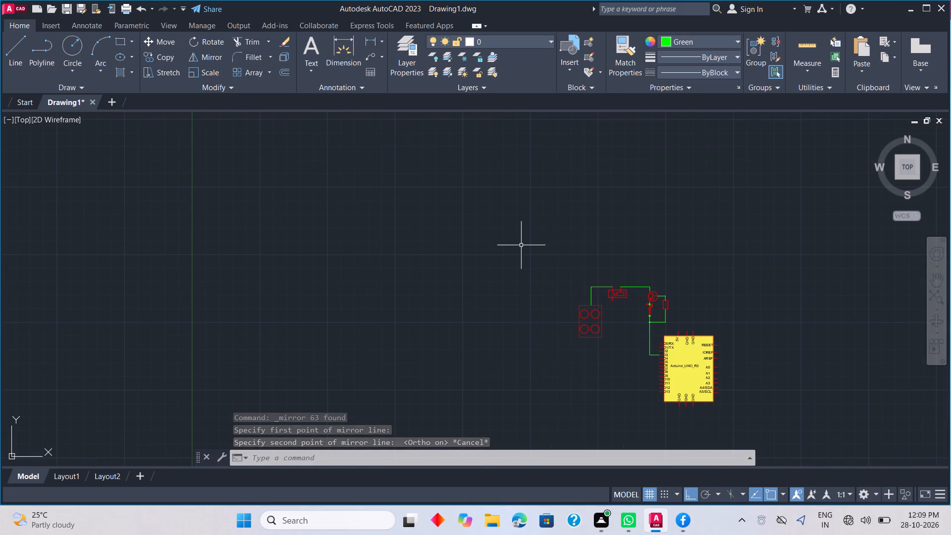
left_click_drag(521, 234, 627, 254)
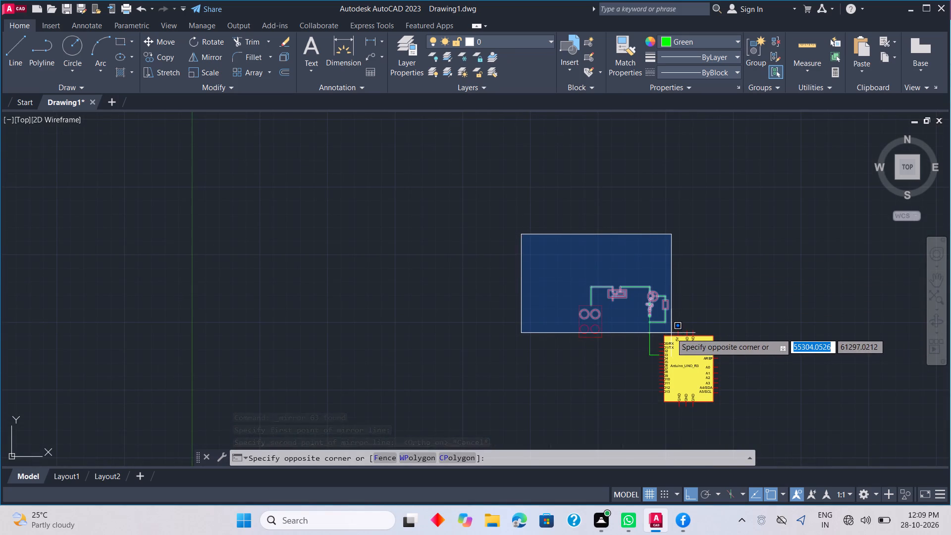
left_click(671, 338)
right_click(701, 315)
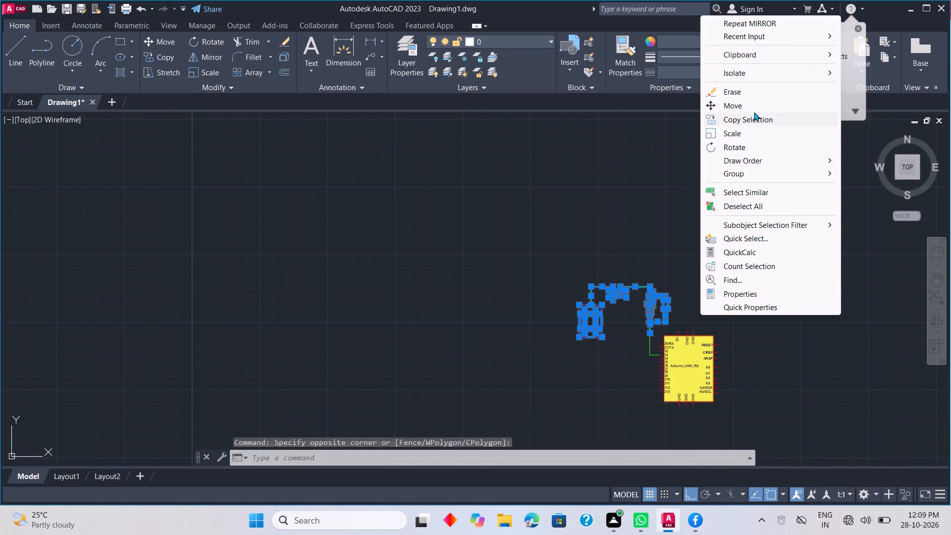
left_click(733, 108)
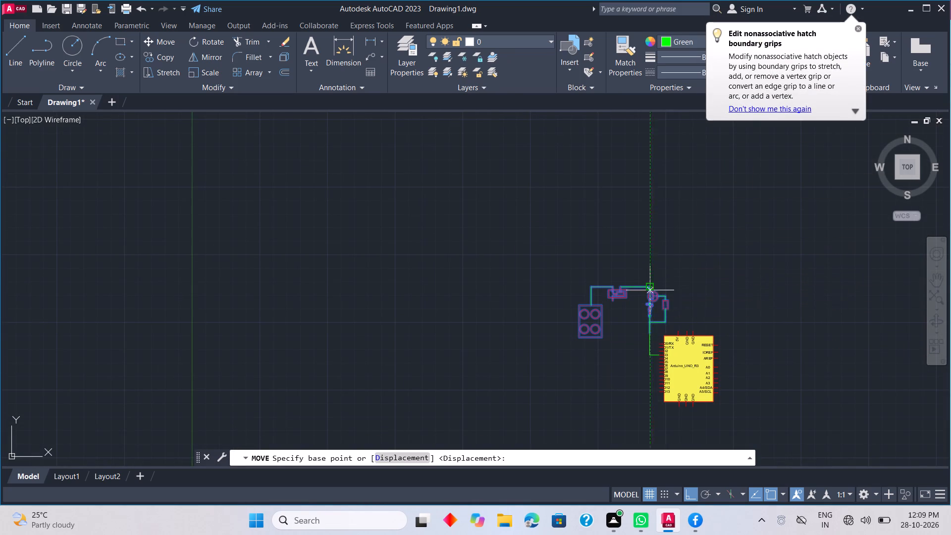
left_click(647, 331)
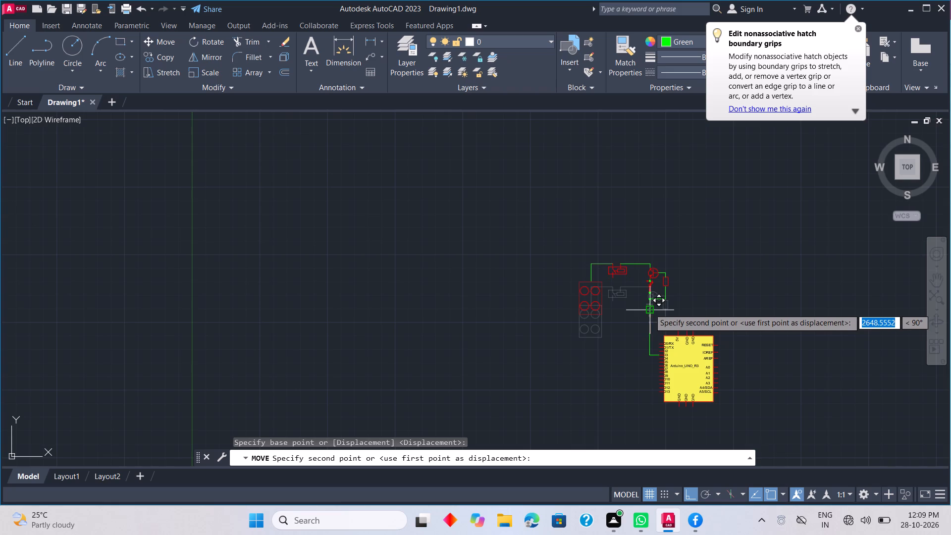
left_click(649, 297)
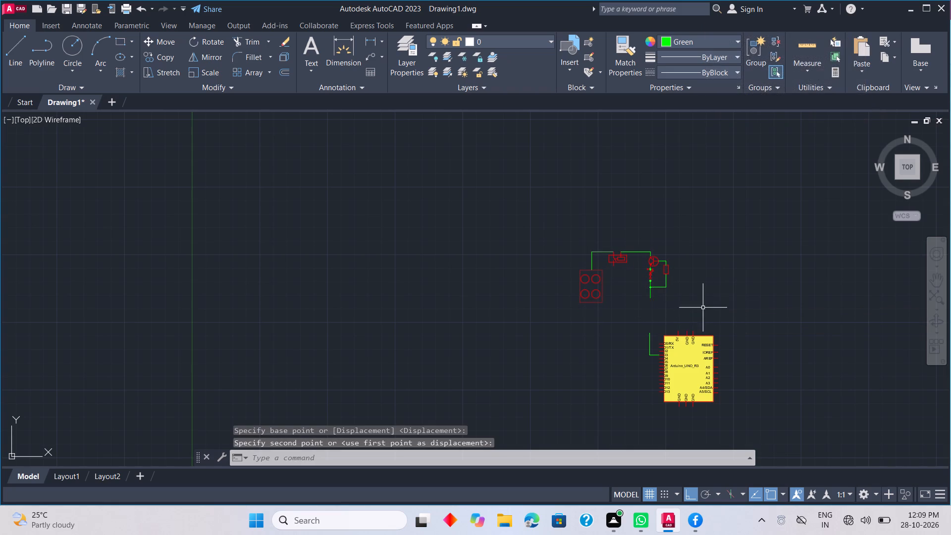
Extend the separated vertical D3 wire up to the moved circuit, and remove that misaligned wire, keeping the horizontal D3 stub.
key("e")
key("x")
key("space")
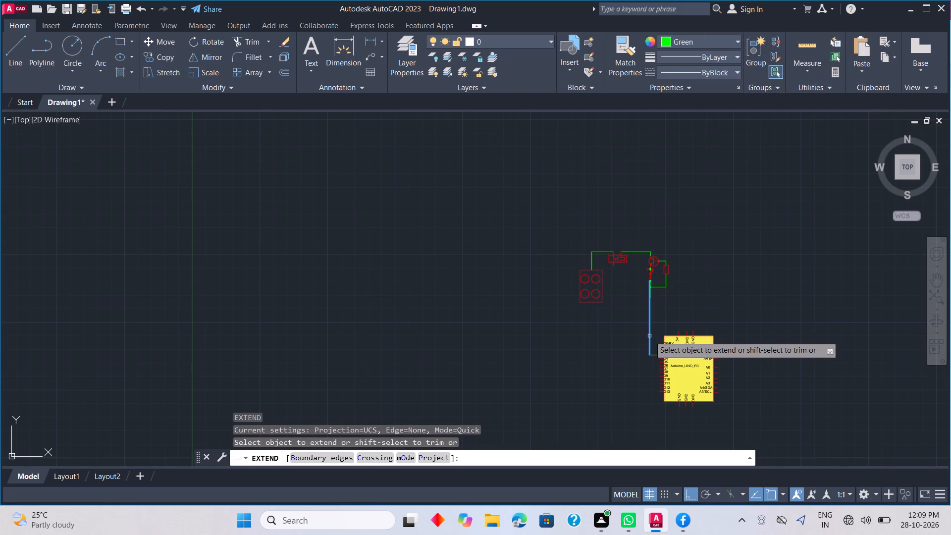
left_click(649, 336)
scroll(637, 290, "up", 6)
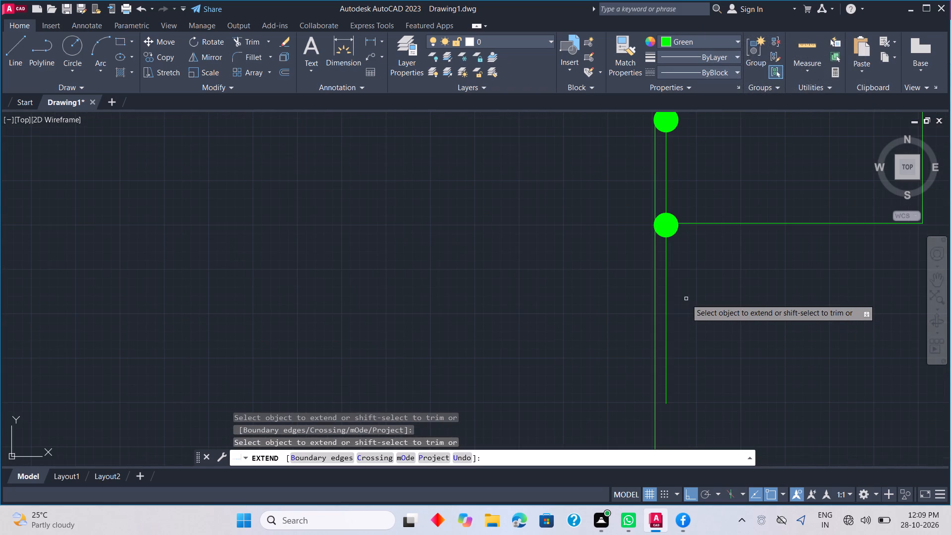
left_click(653, 323, "shift")
scroll(681, 334, "down", 3)
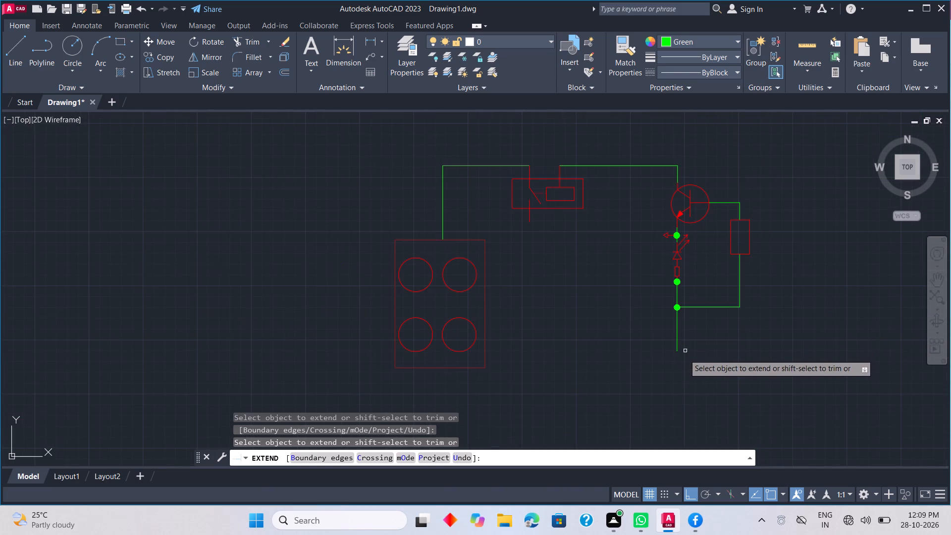
middle_click_drag(684, 356, 715, 252)
scroll(731, 300, "down", 2)
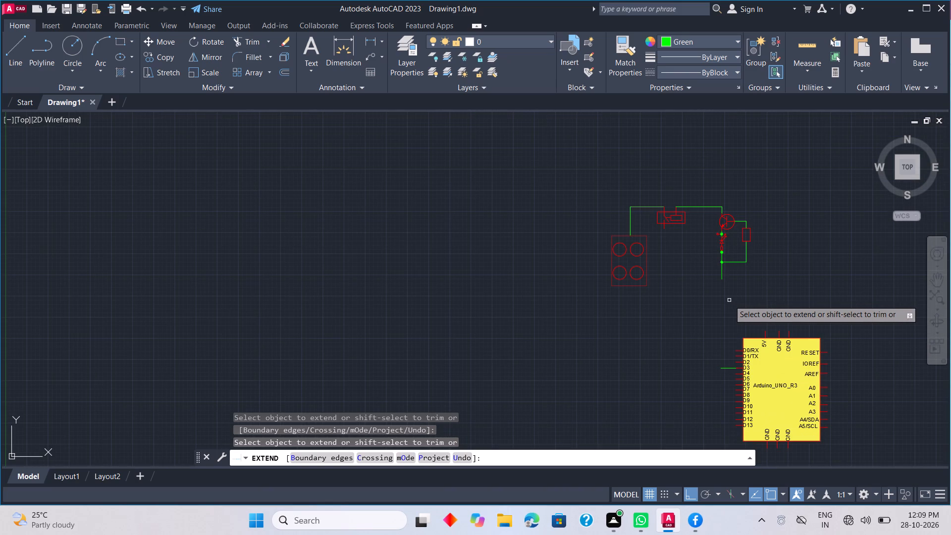
key("Escape")
Draw a vertical green line from the lower end of the moved circuit's wire down past the D3 stub.
type("LL")
key("space")
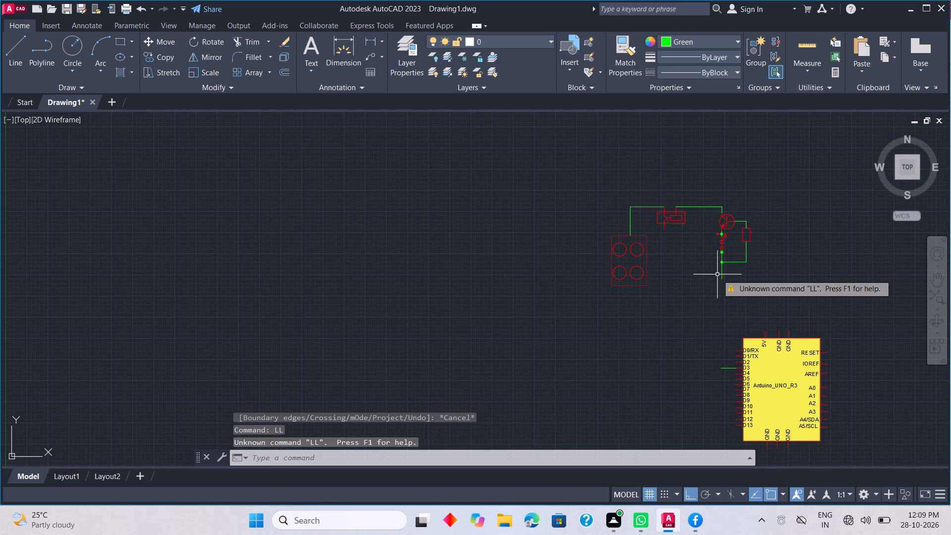
left_click(721, 278)
key("Escape")
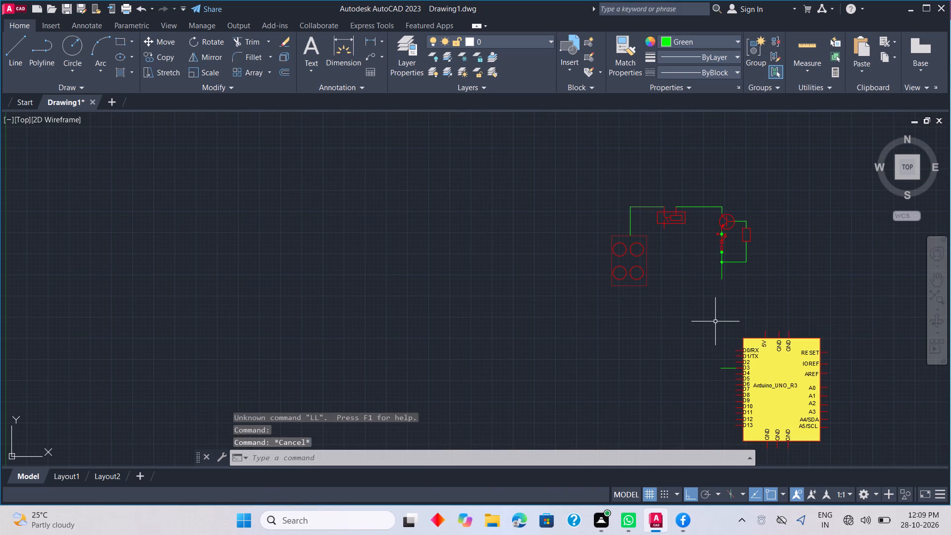
key("space")
key("Escape")
key("l")
key("space")
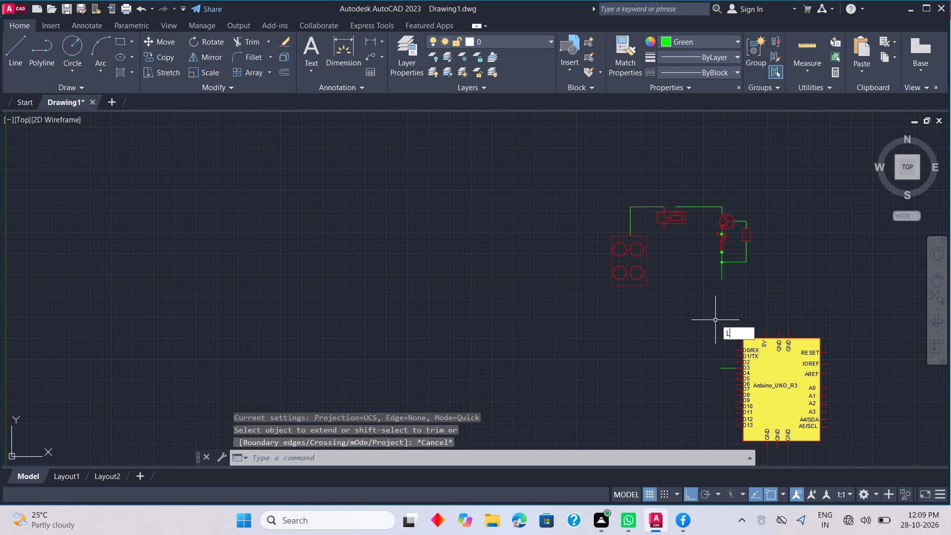
left_click(725, 284)
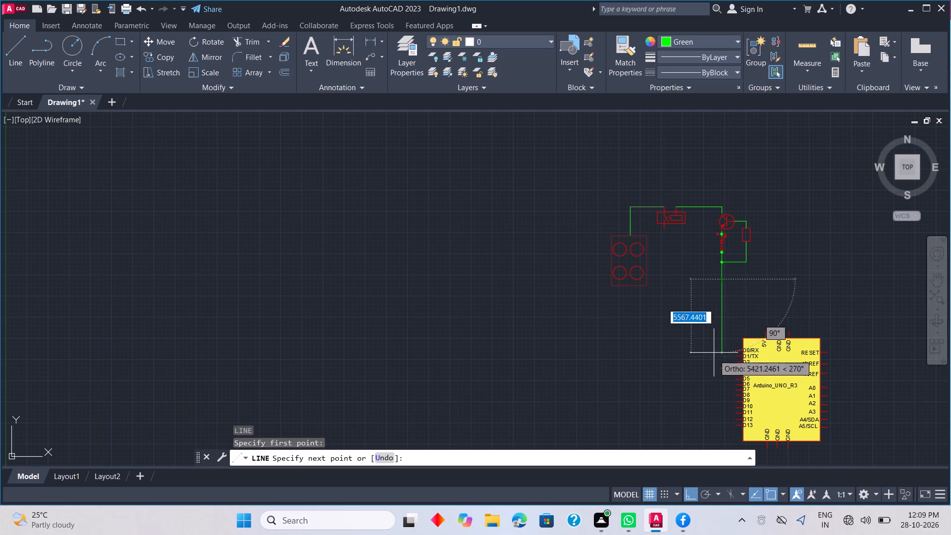
scroll(722, 361, "up", 6)
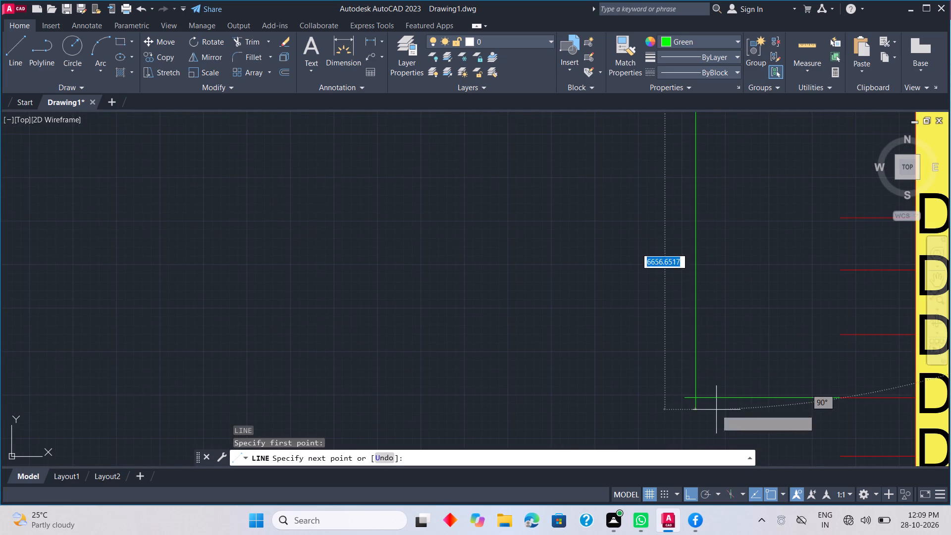
left_click(718, 427)
key("Escape")
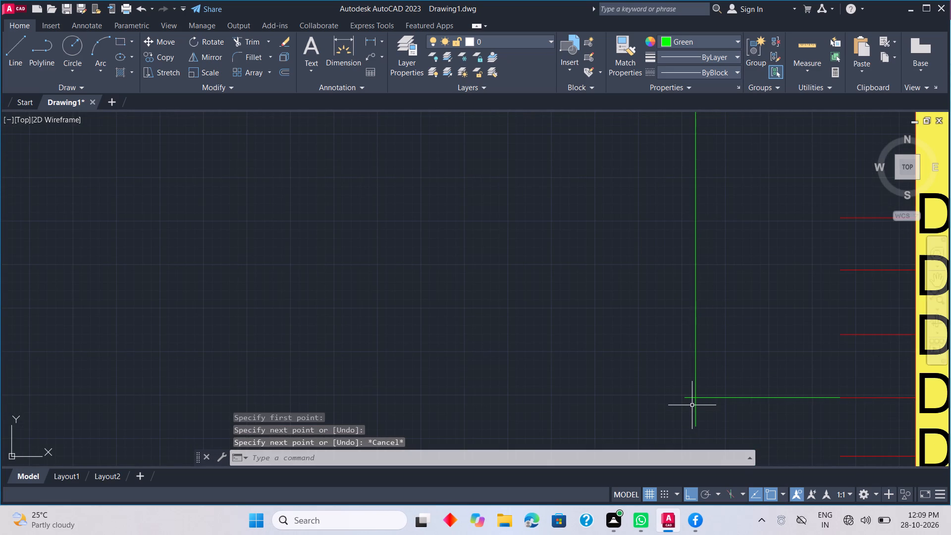
Trim the overhanging ends of the vertical wire and the D3 stub where they cross, forming a clean corner.
key("r")
key("Escape")
key("t")
type("R")
key("space")
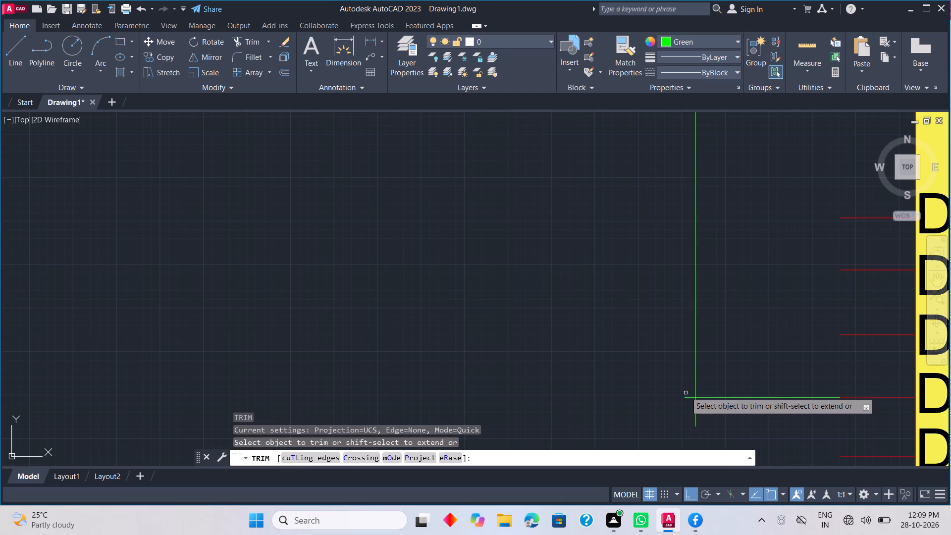
left_click_drag(687, 387, 706, 417)
key("Escape")
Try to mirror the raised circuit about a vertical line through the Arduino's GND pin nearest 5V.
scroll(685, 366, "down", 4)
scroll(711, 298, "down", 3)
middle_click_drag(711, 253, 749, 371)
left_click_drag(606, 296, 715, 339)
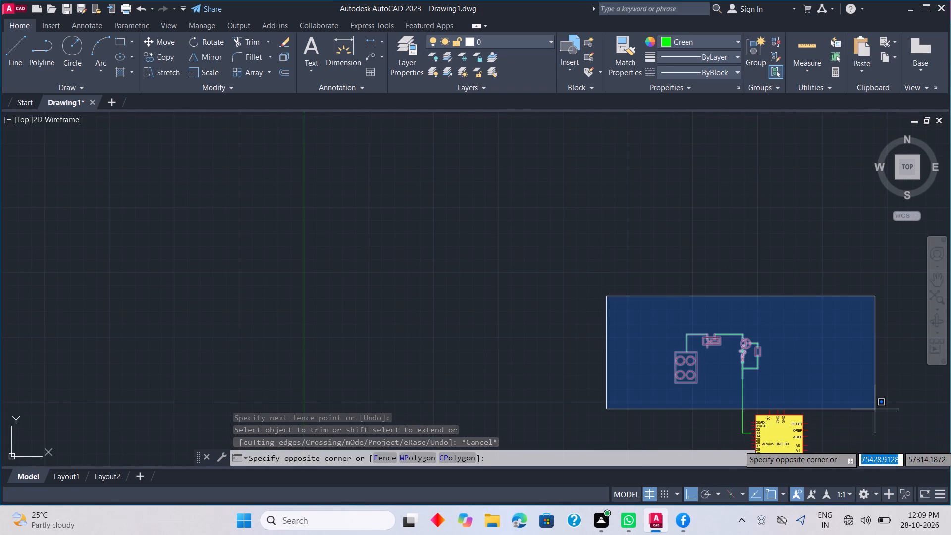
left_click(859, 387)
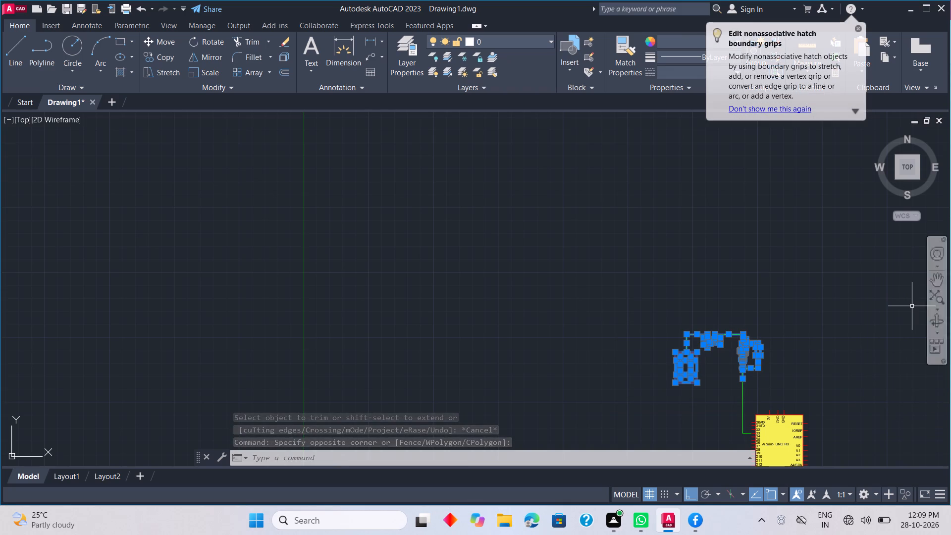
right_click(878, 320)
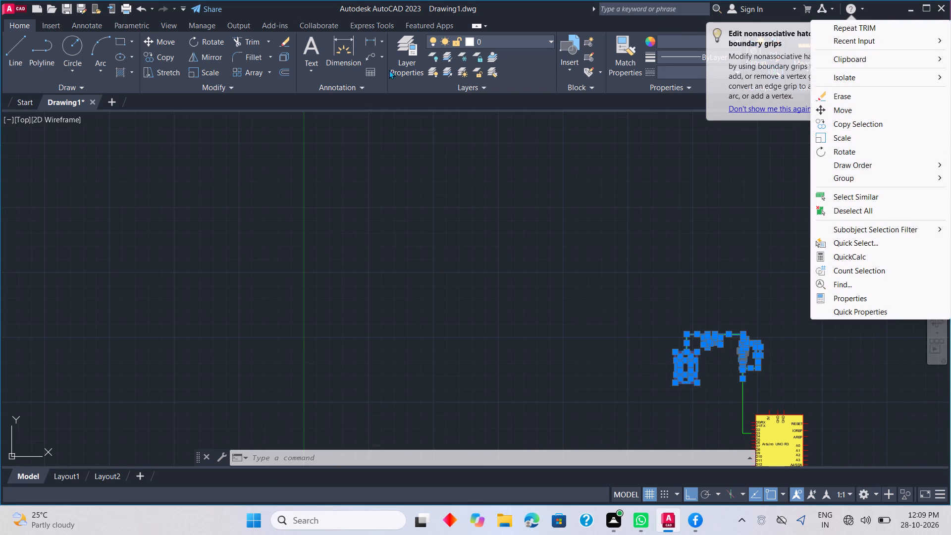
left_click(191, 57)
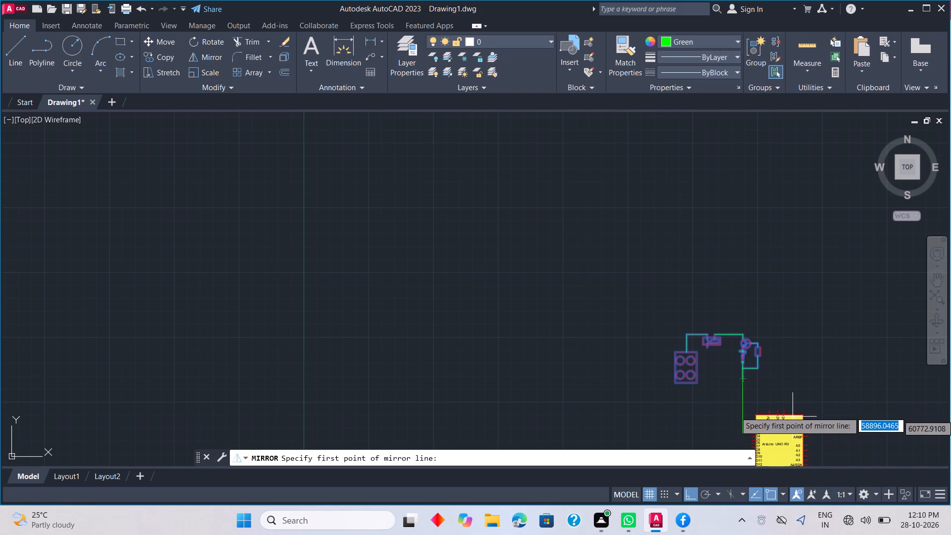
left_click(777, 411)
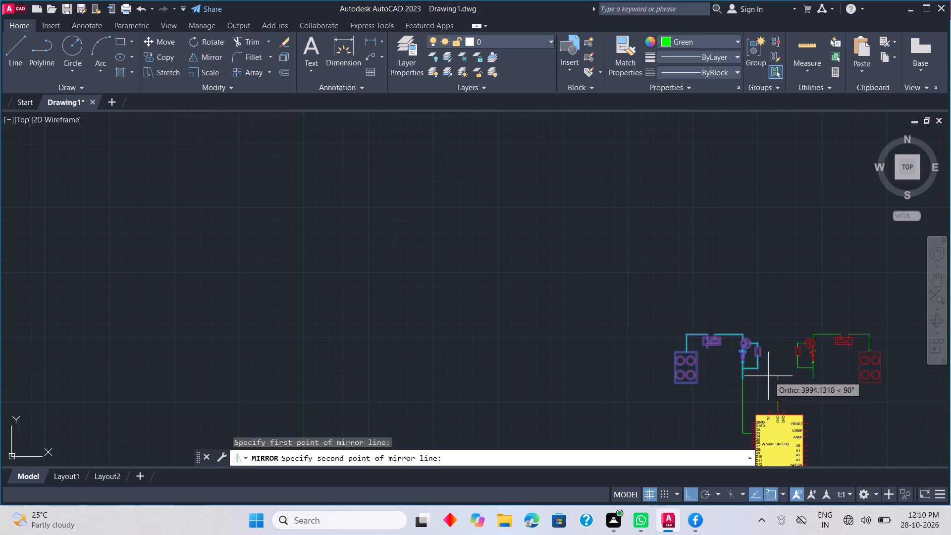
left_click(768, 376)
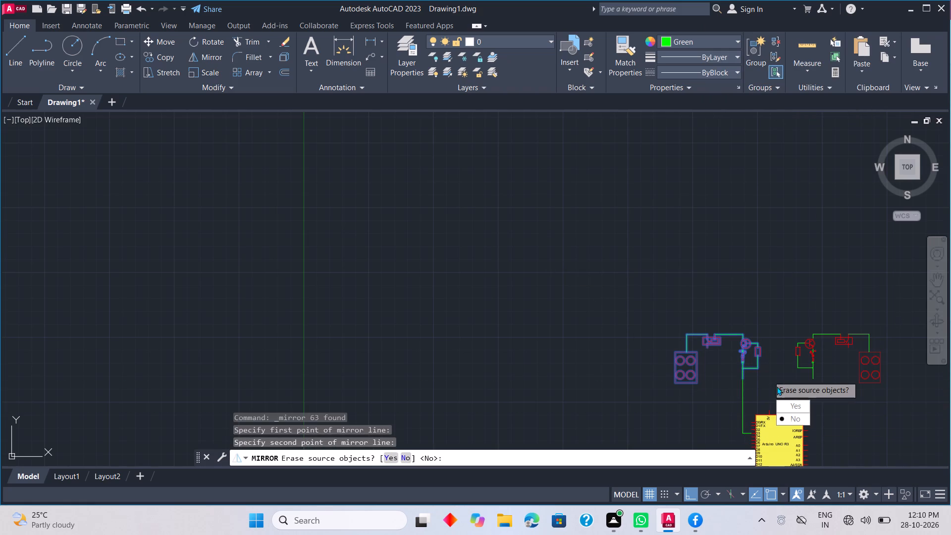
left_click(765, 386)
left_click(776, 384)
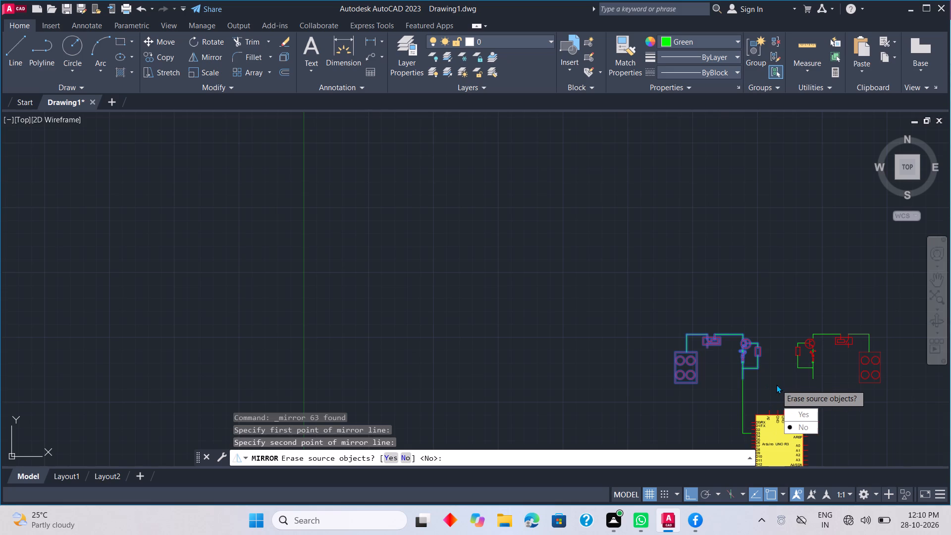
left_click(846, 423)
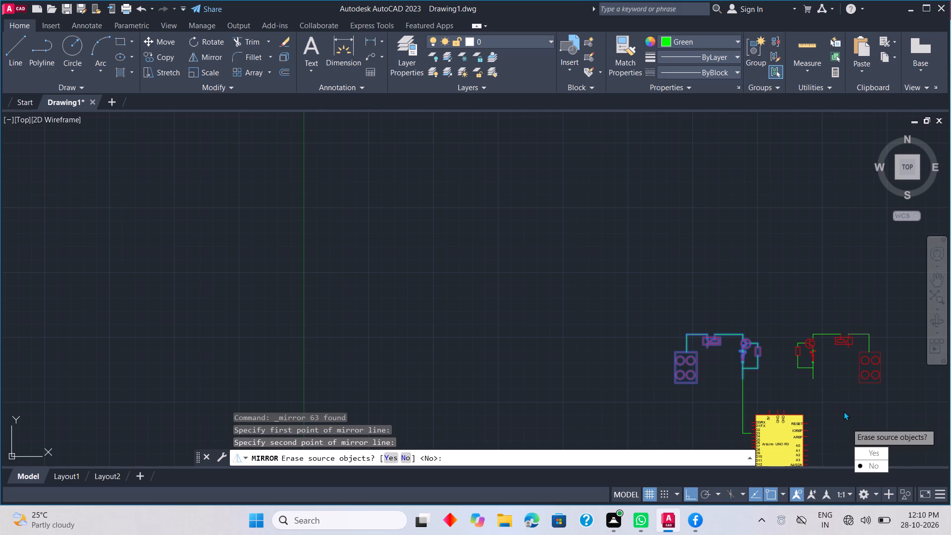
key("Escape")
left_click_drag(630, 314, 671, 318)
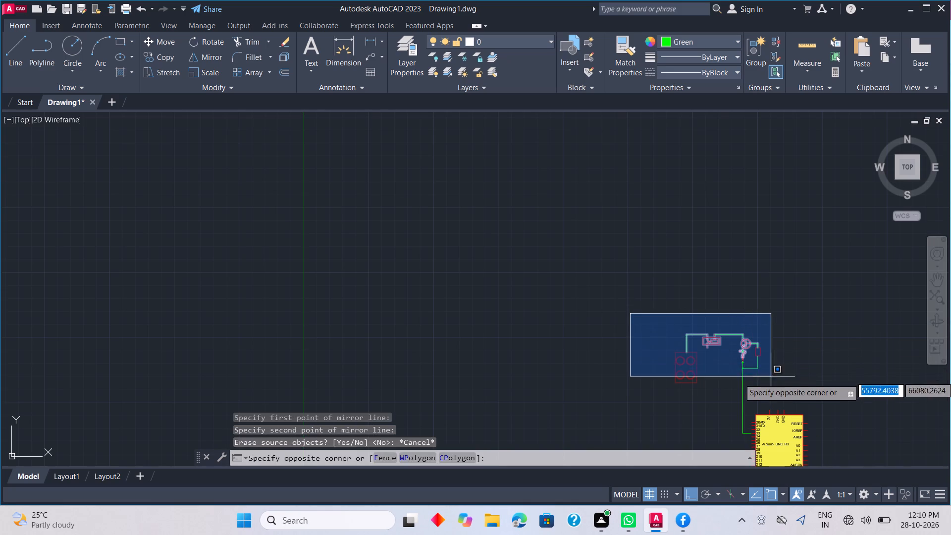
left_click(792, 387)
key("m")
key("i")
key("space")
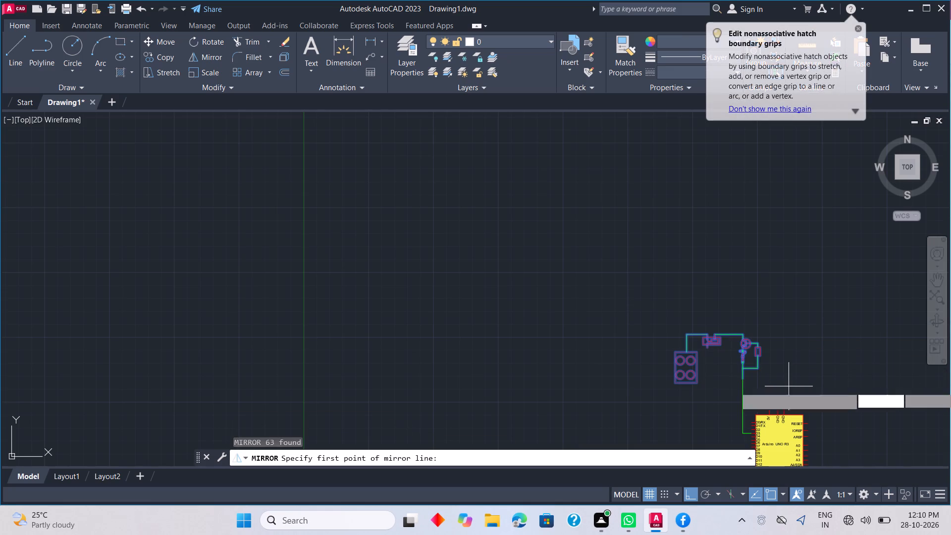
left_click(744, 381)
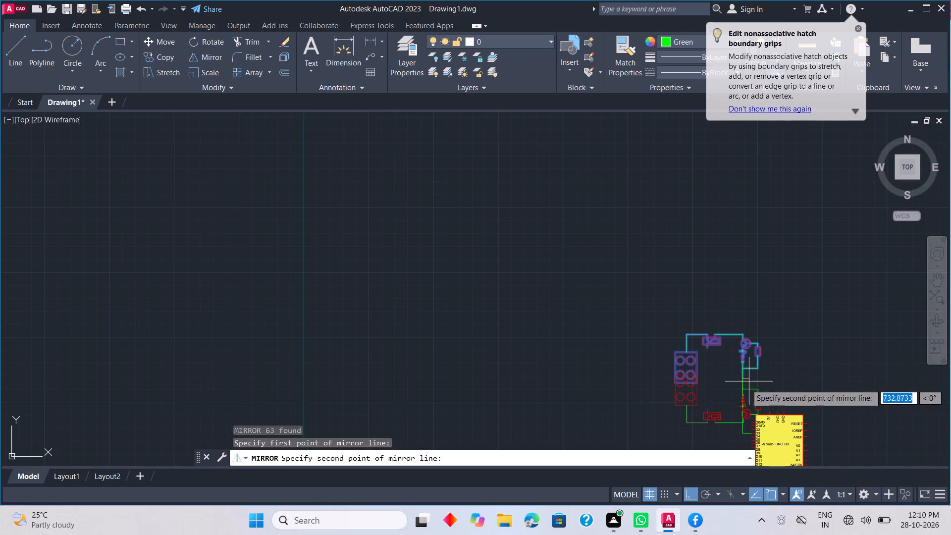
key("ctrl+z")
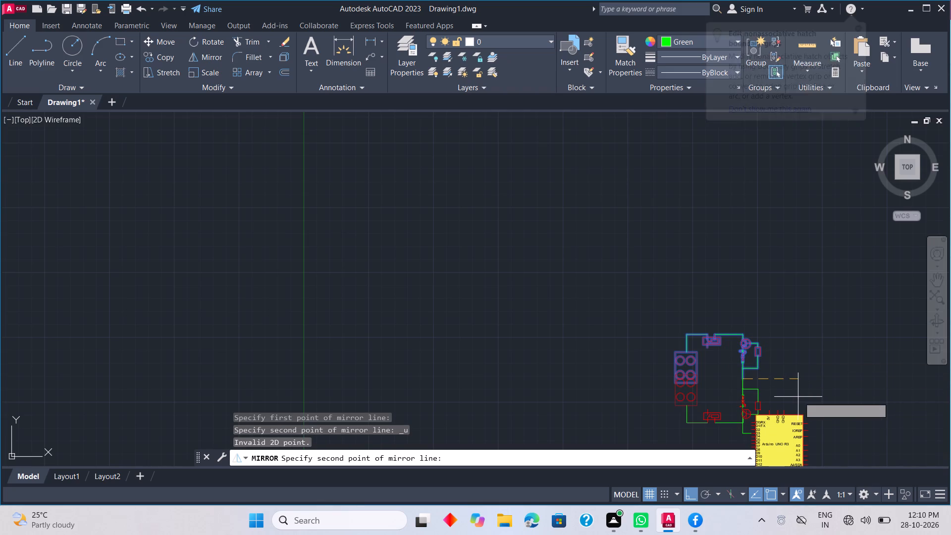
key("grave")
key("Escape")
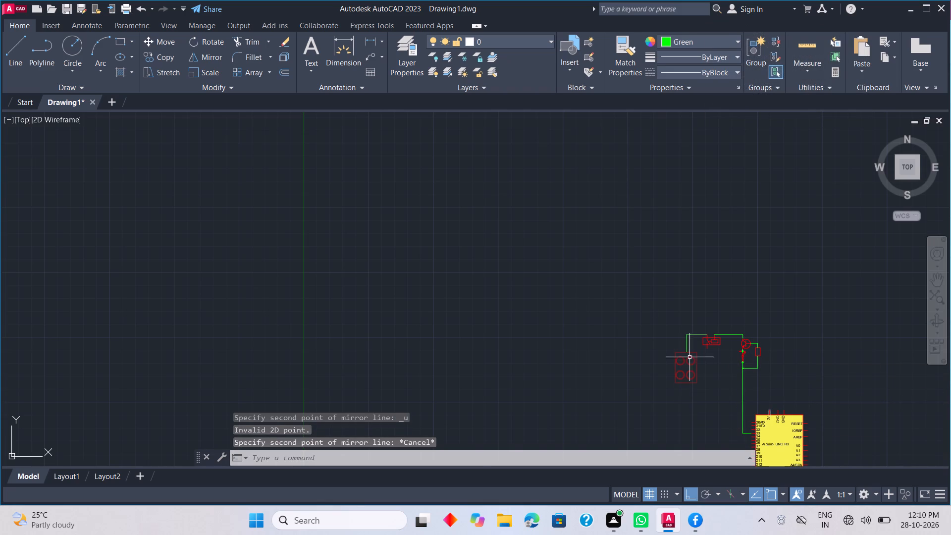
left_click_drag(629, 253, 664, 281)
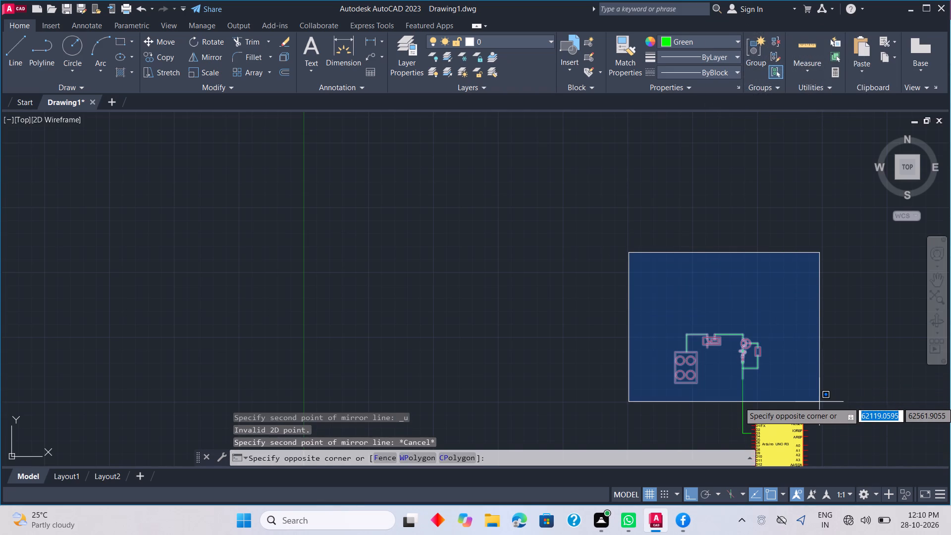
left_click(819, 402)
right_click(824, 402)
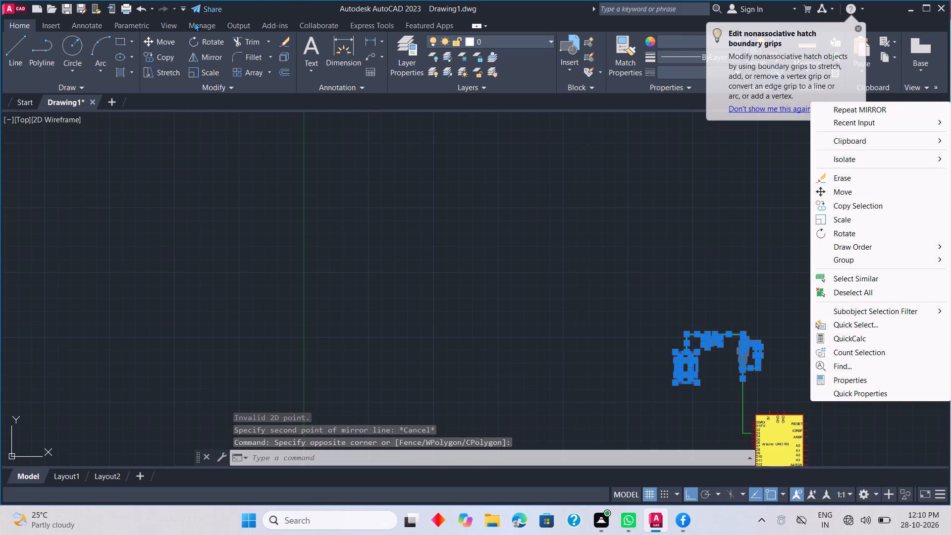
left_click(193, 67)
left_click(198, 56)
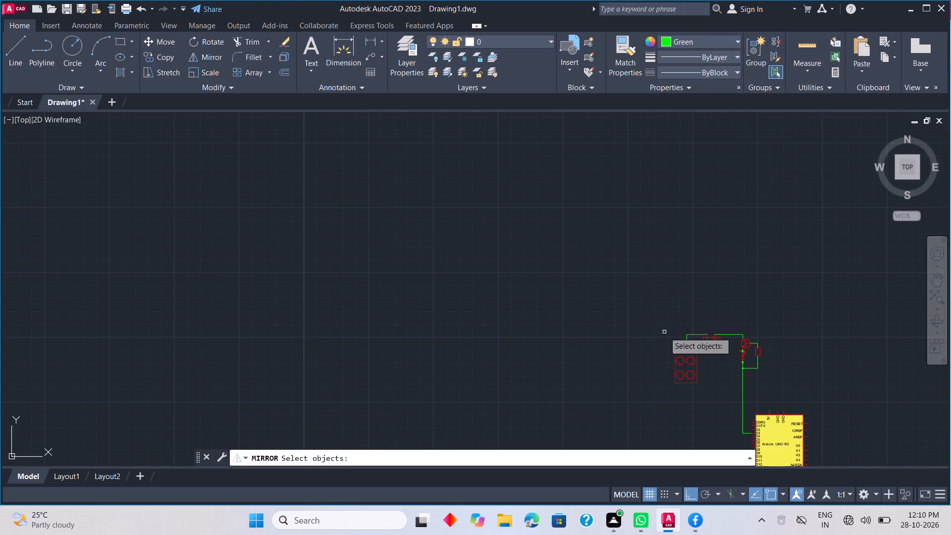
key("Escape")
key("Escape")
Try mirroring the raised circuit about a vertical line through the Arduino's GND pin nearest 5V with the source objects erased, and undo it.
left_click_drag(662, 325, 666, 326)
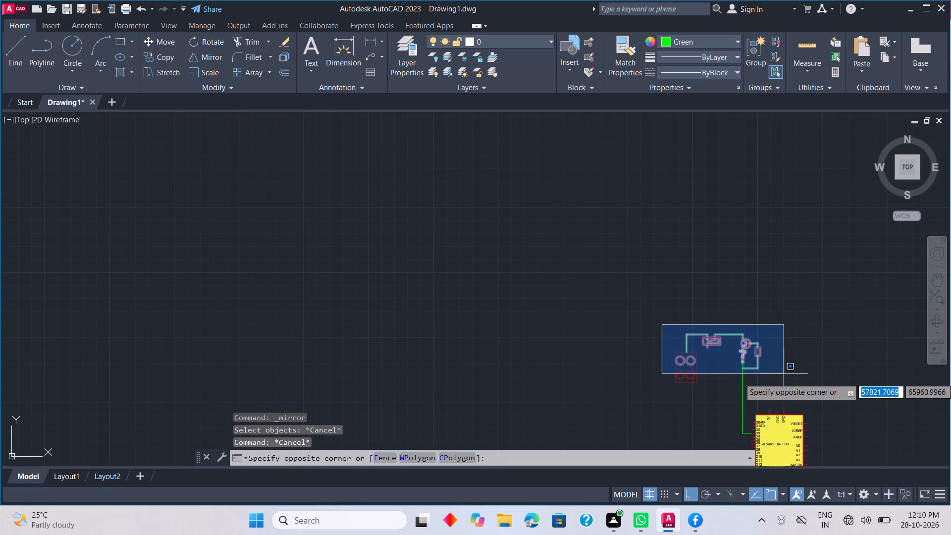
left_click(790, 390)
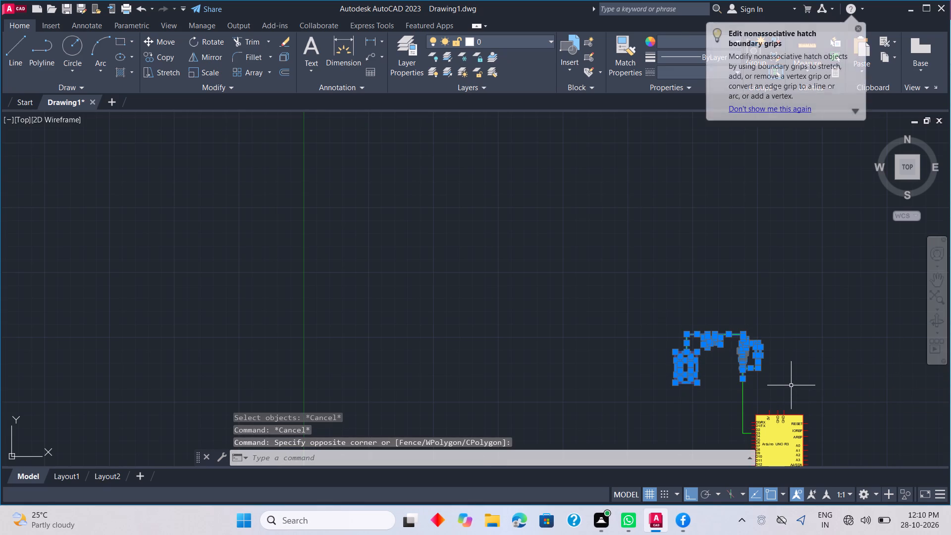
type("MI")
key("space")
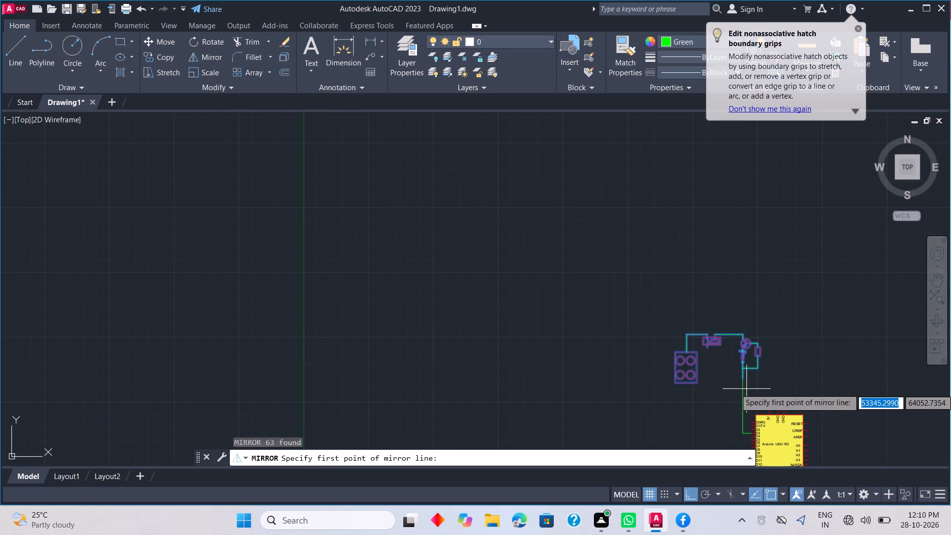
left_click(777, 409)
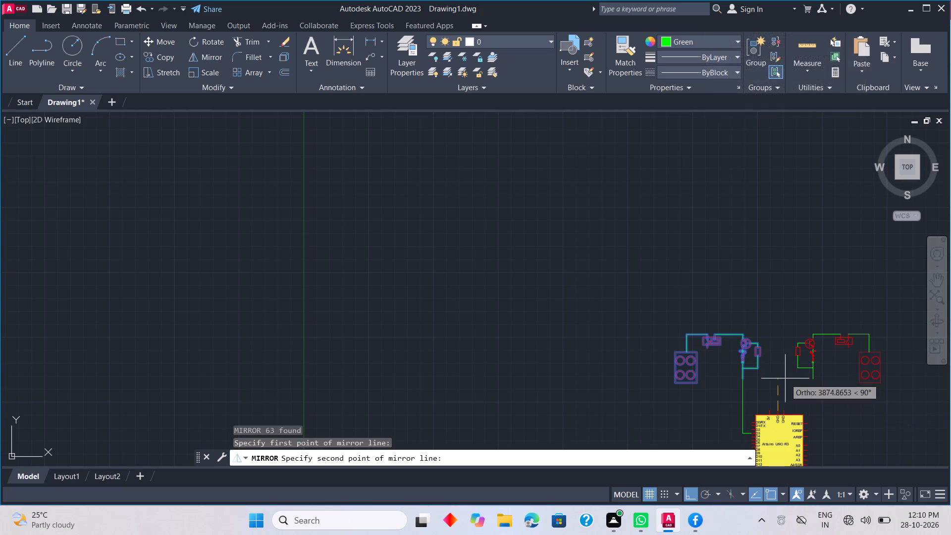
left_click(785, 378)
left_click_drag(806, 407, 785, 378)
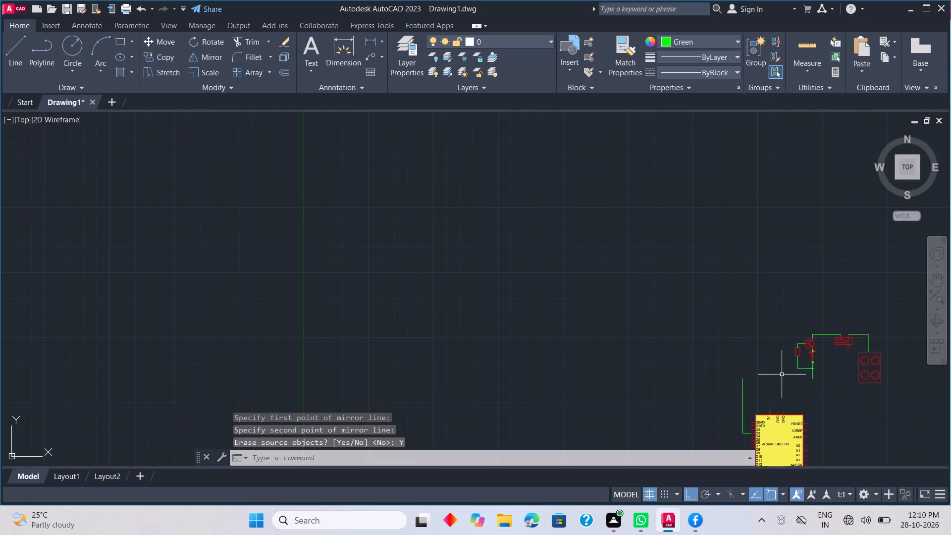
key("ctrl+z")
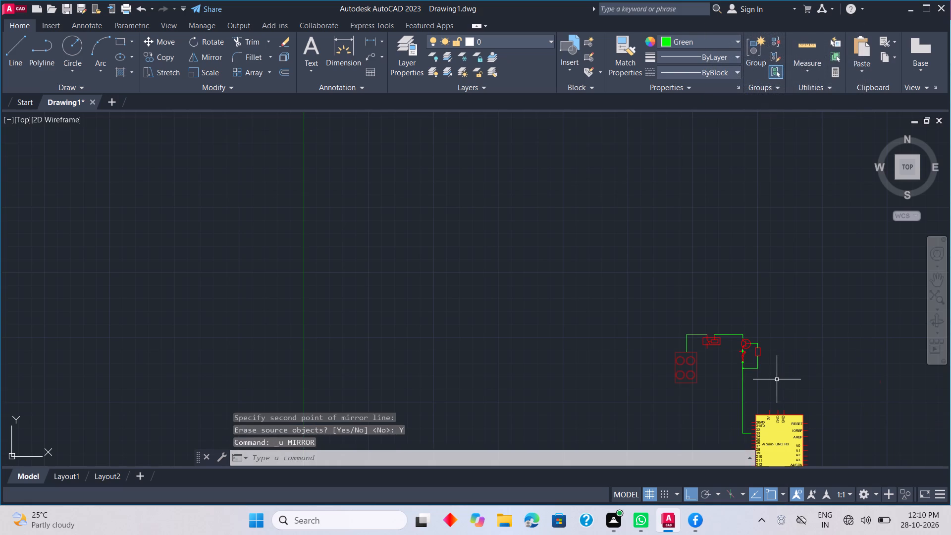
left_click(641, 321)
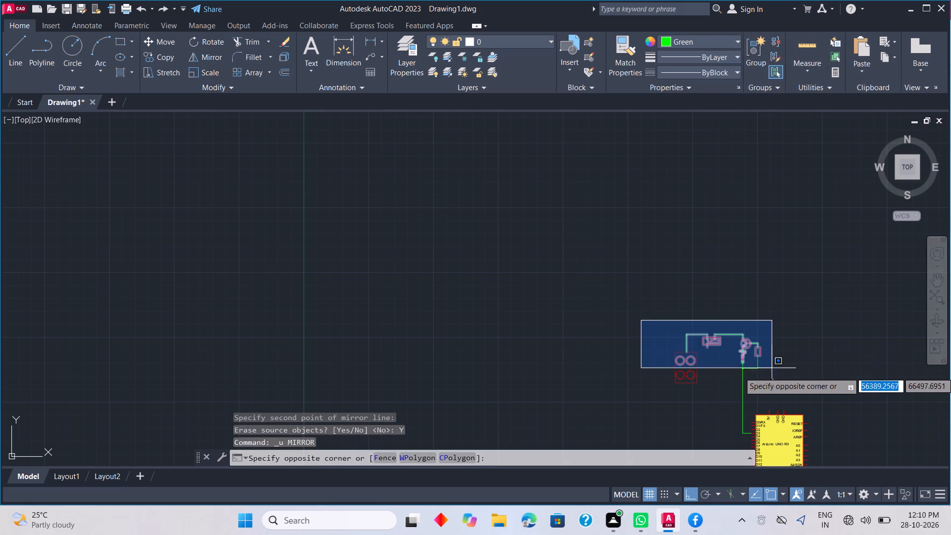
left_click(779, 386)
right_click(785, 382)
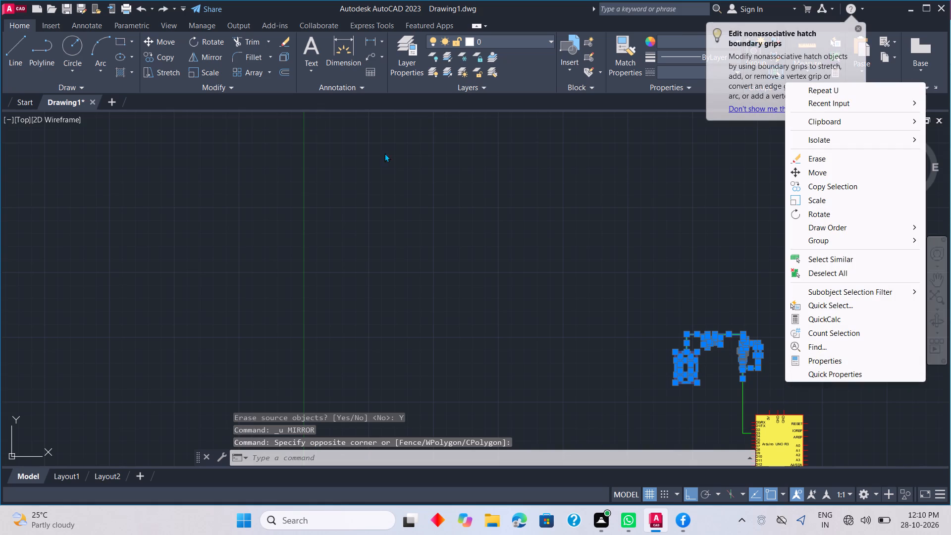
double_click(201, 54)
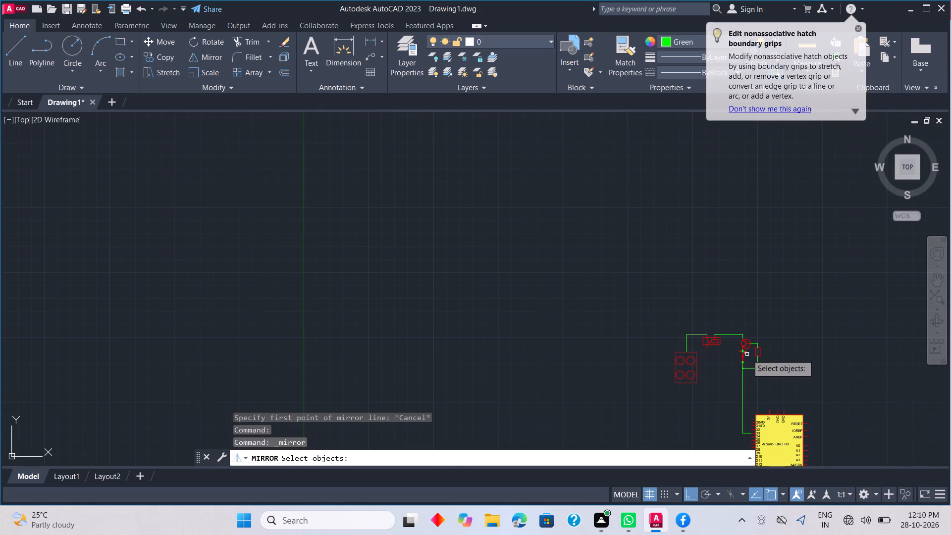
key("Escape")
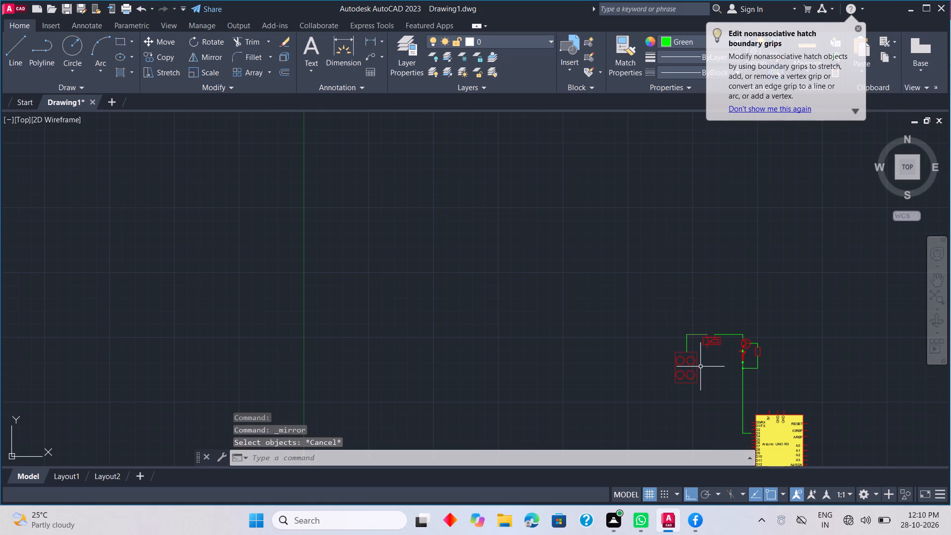
Mirror the raised circuit about a vertical line through the Arduino's GND pin nearest 5V, keeping the source objects.
left_click_drag(662, 317, 729, 338)
left_click(804, 393)
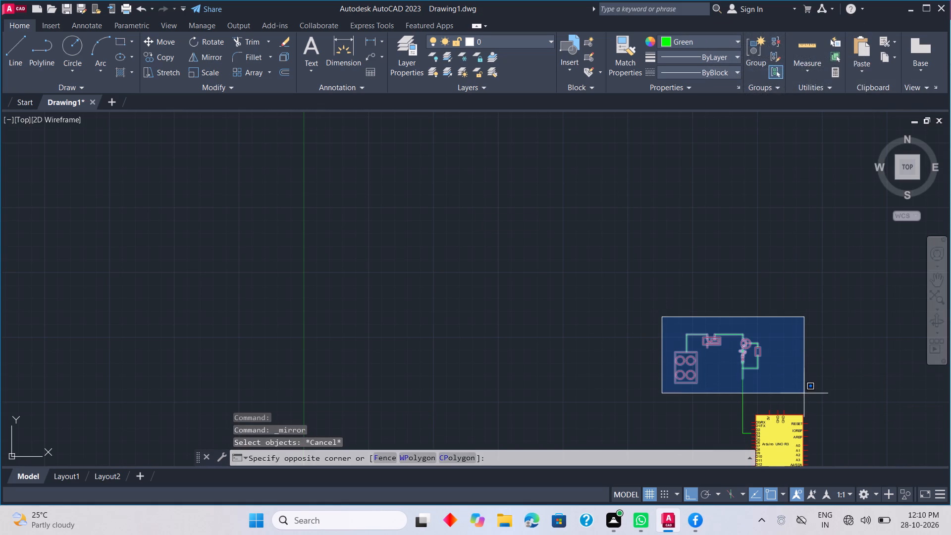
type("MI")
key("space")
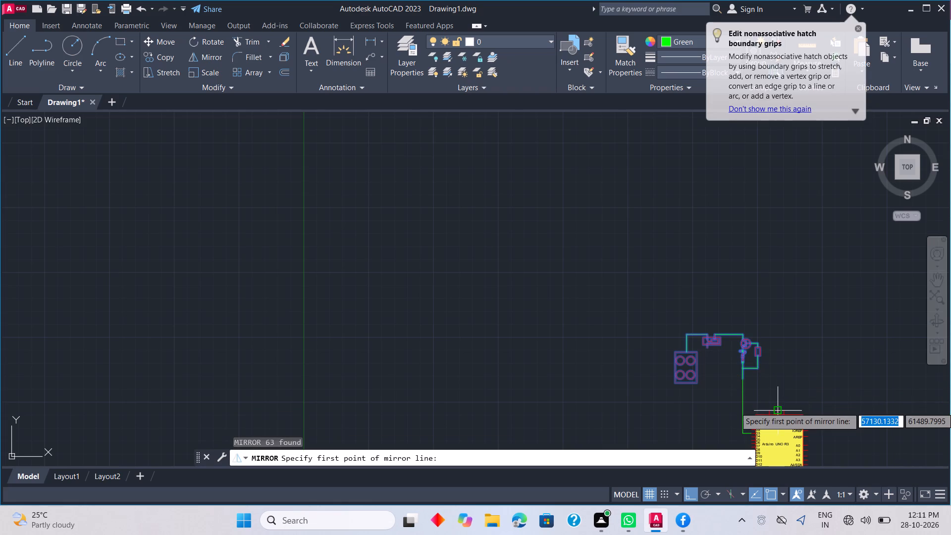
left_click(778, 407)
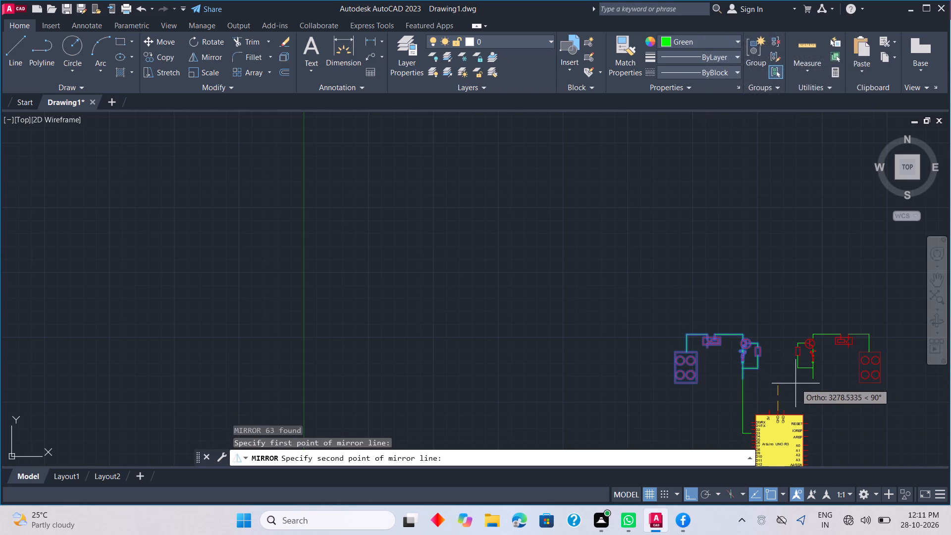
left_click(795, 383)
left_click_drag(815, 424, 795, 383)
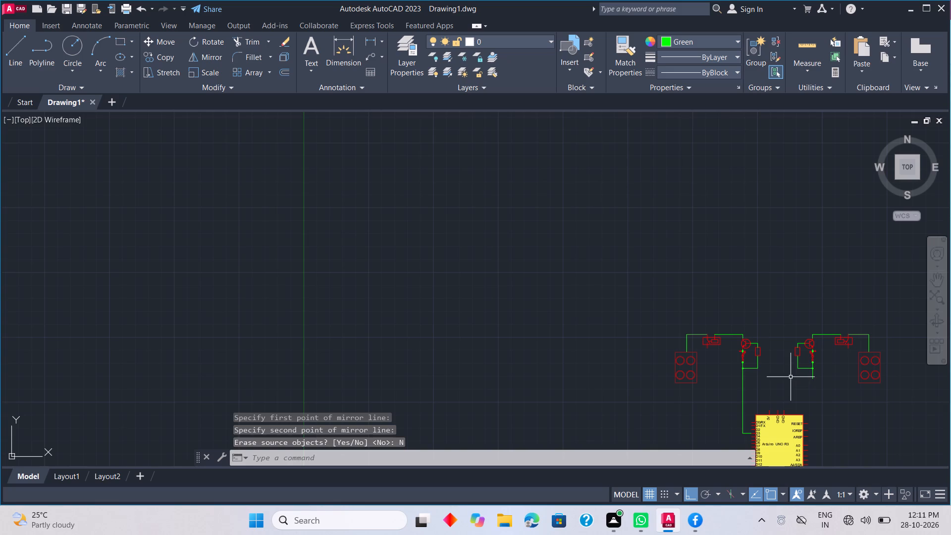
Draw a short vertical green line down from the lower end of the mirrored circuit's wire.
scroll(789, 388, "down", 1)
middle_click_drag(798, 393, 796, 381)
scroll(797, 386, "up", 1)
middle_click_drag(797, 363, 774, 267)
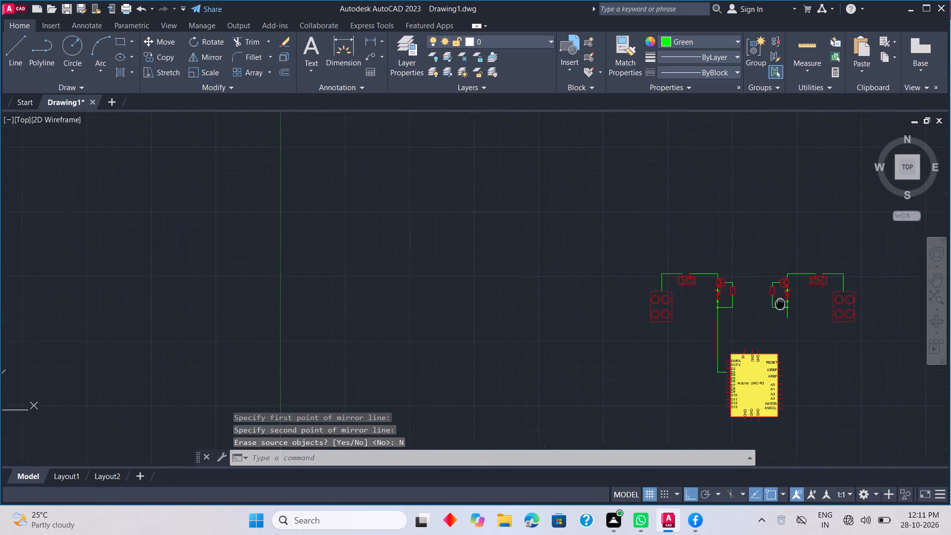
middle_click_drag(774, 267, 768, 148)
middle_click_drag(767, 150, 764, 232)
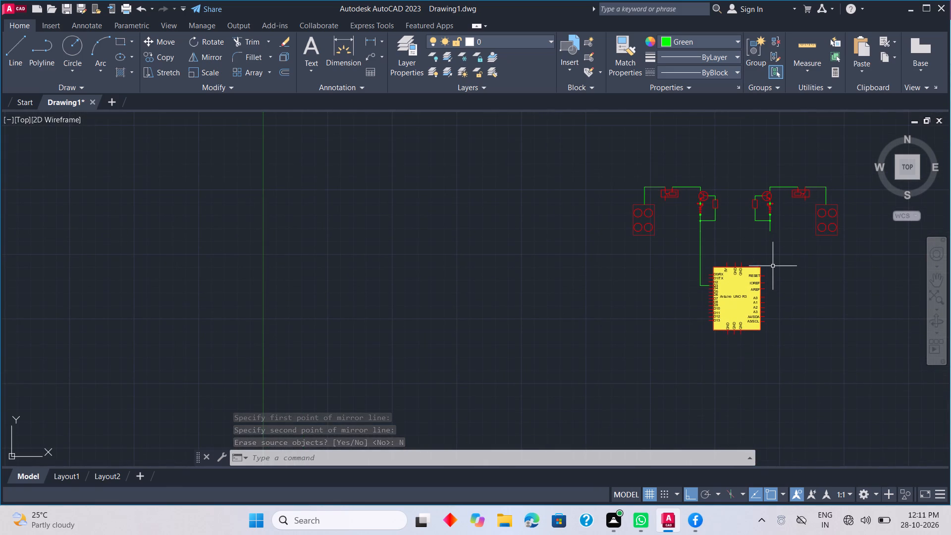
key("l")
key("space")
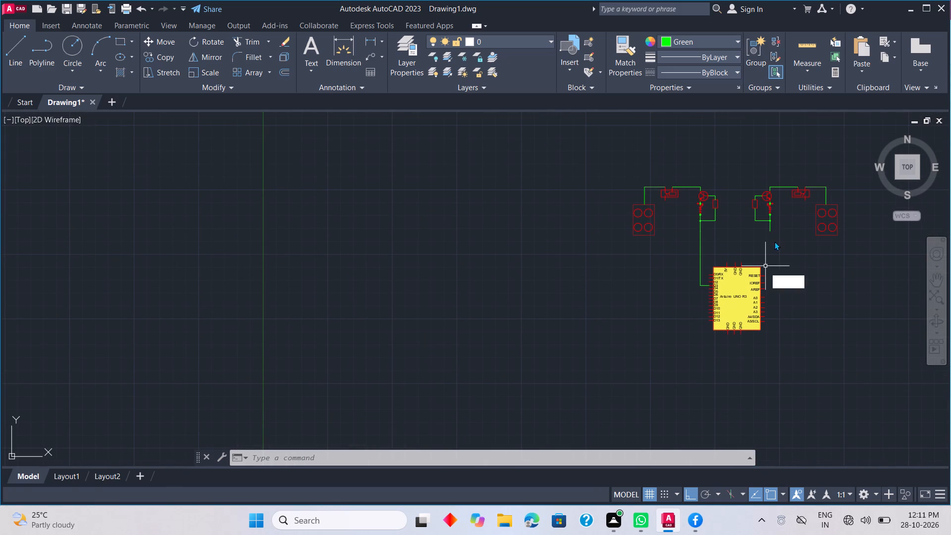
left_click(771, 228)
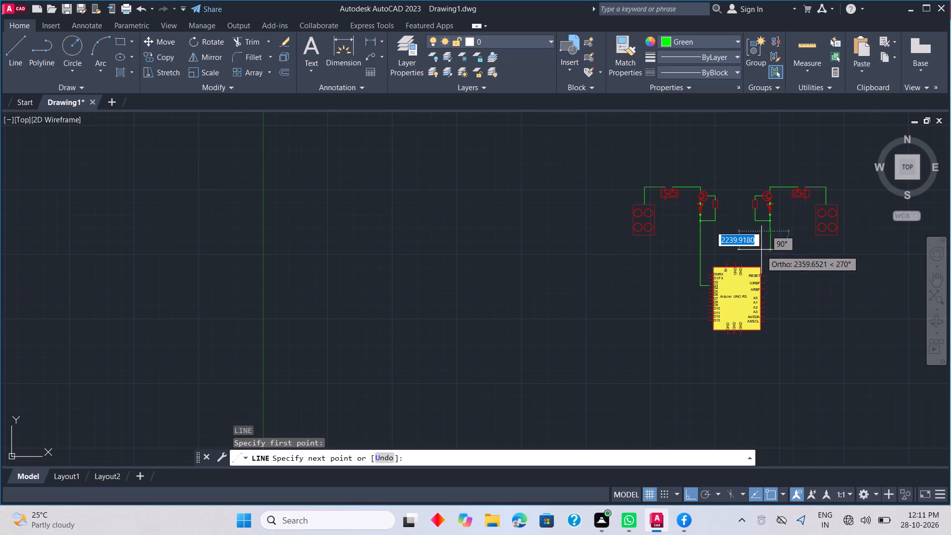
left_click_drag(767, 241, 762, 243)
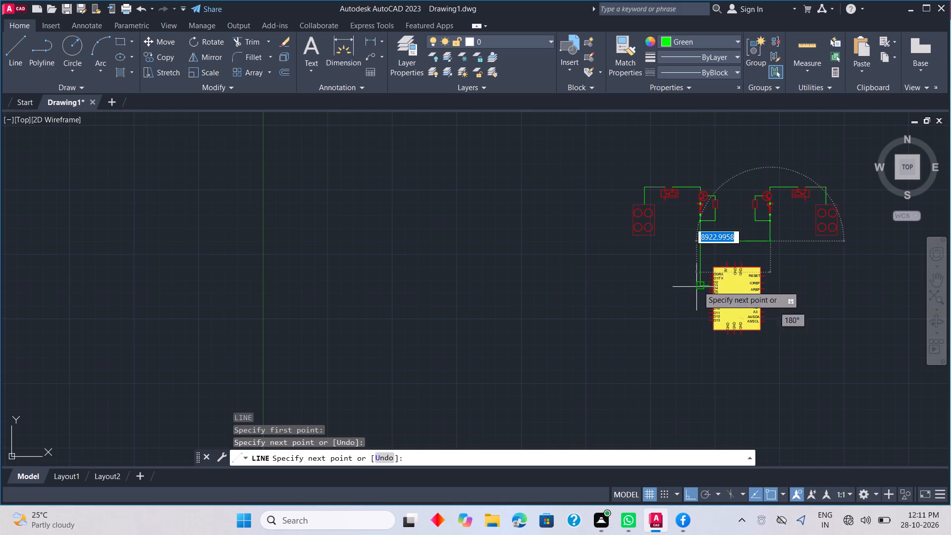
key("Escape")
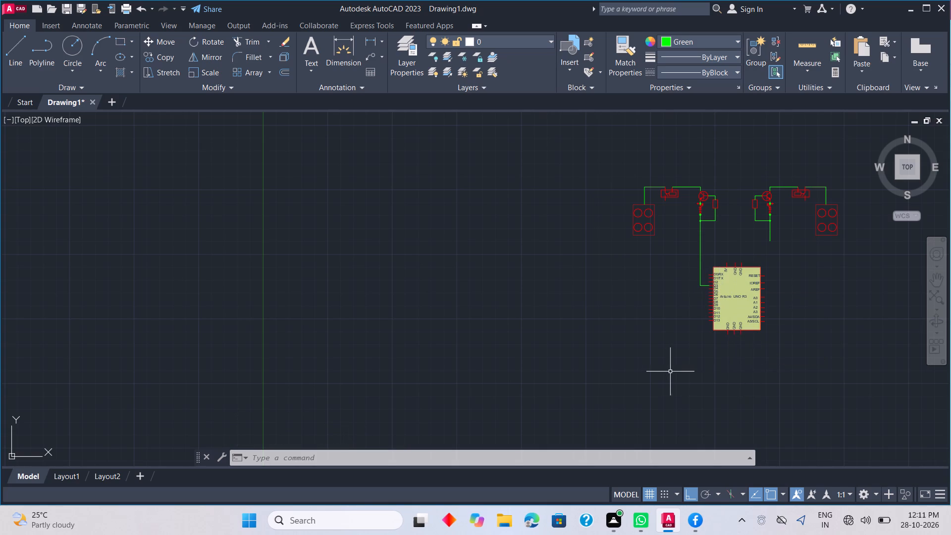
Draw a green wire starting from the outer end of the Arduino's D4 pin.
key("l")
key("space")
scroll(697, 302, "up", 3)
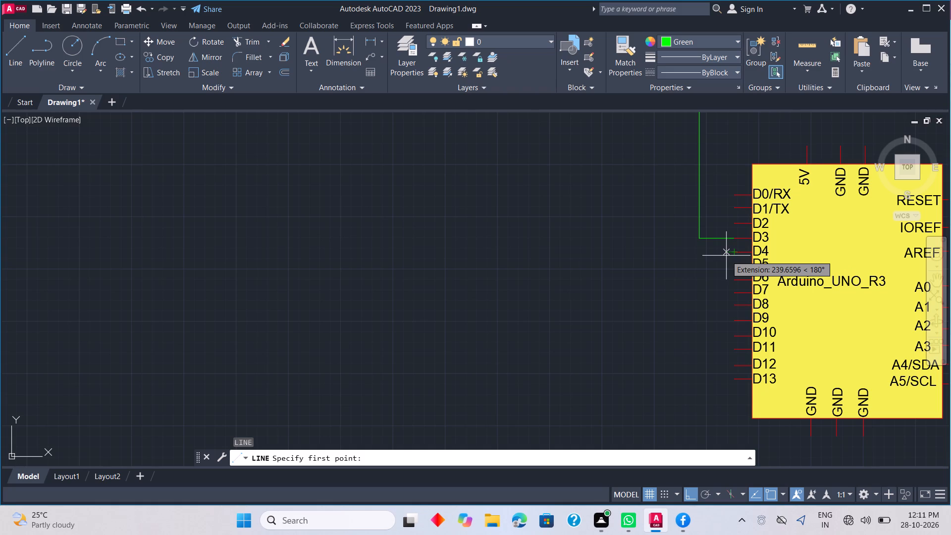
left_click_drag(604, 522, 587, 522)
left_click(587, 522)
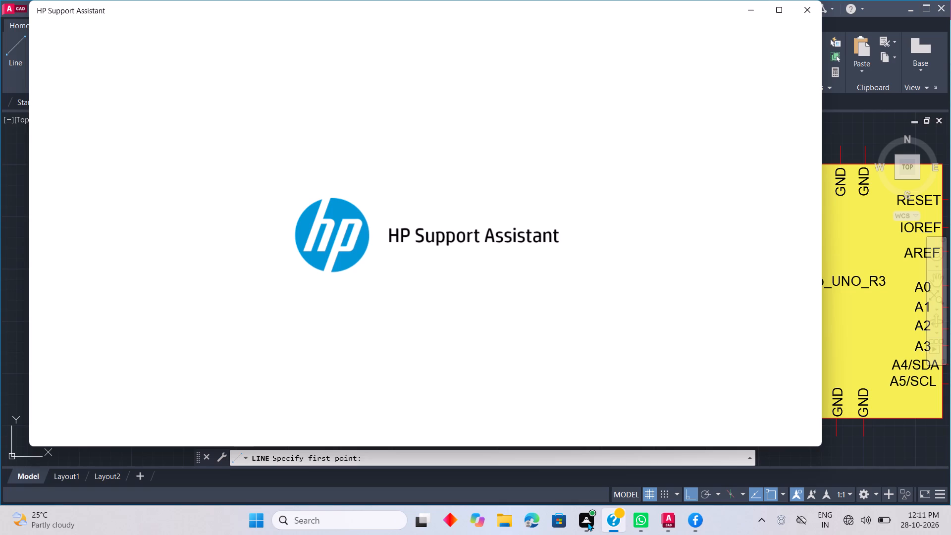
left_click(810, 8)
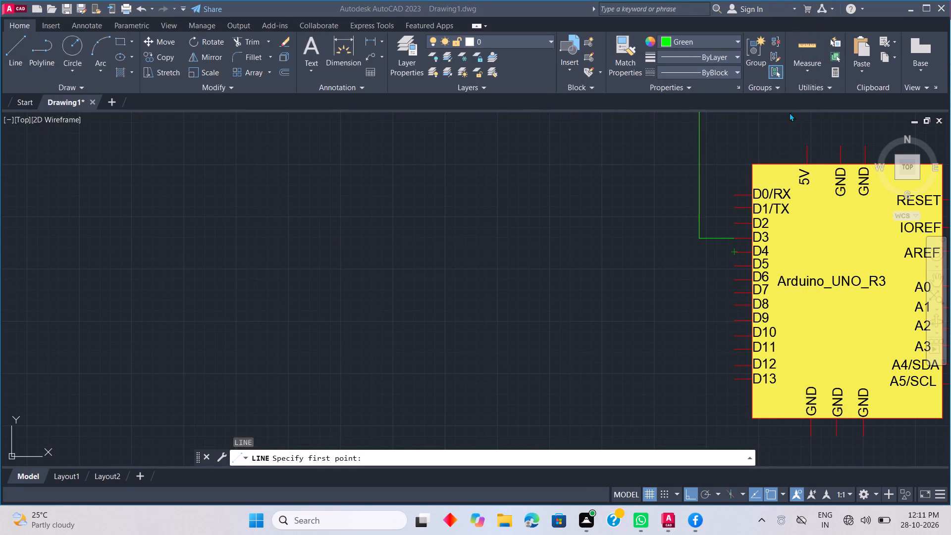
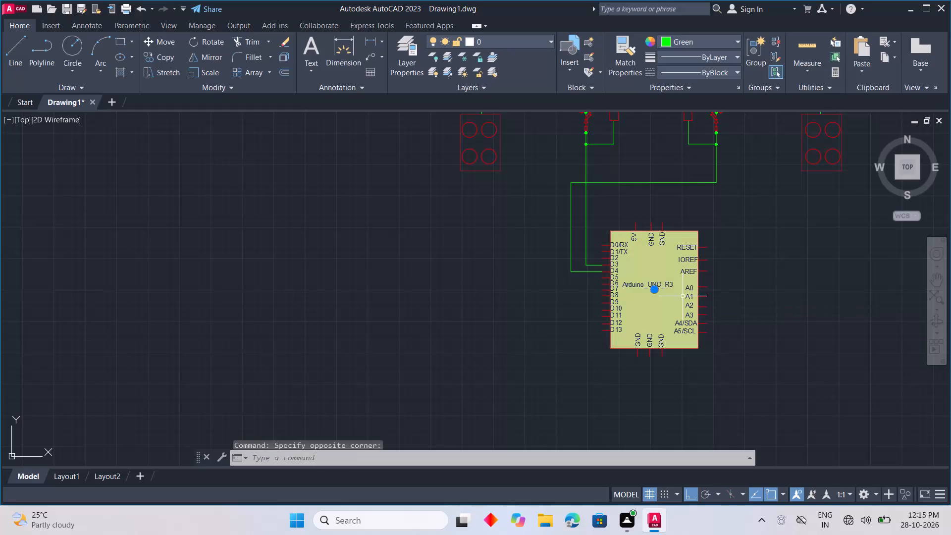
Draw two horizontal helper lines, one above the other, across the vertical D3 and D4 wires above the Arduino.
scroll(680, 346, "up", 1)
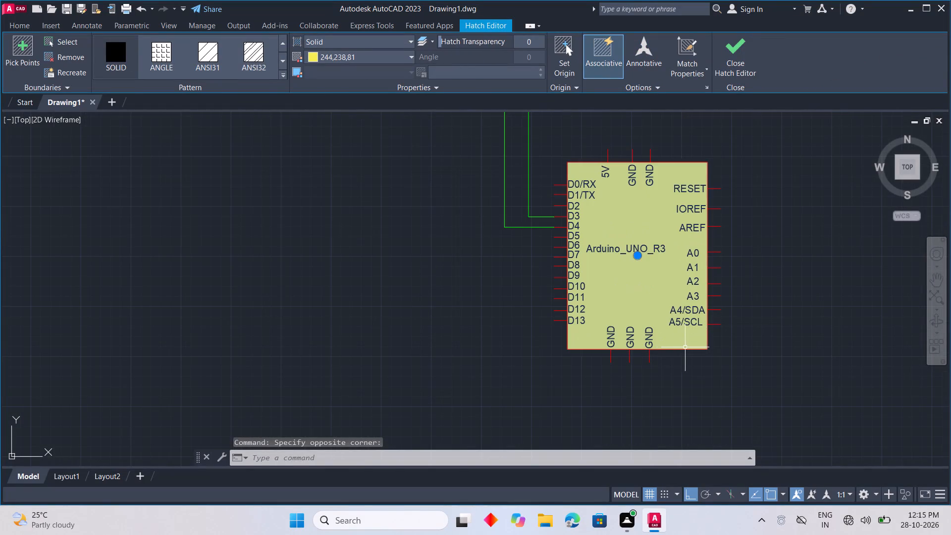
key("Escape")
scroll(662, 360, "down", 2)
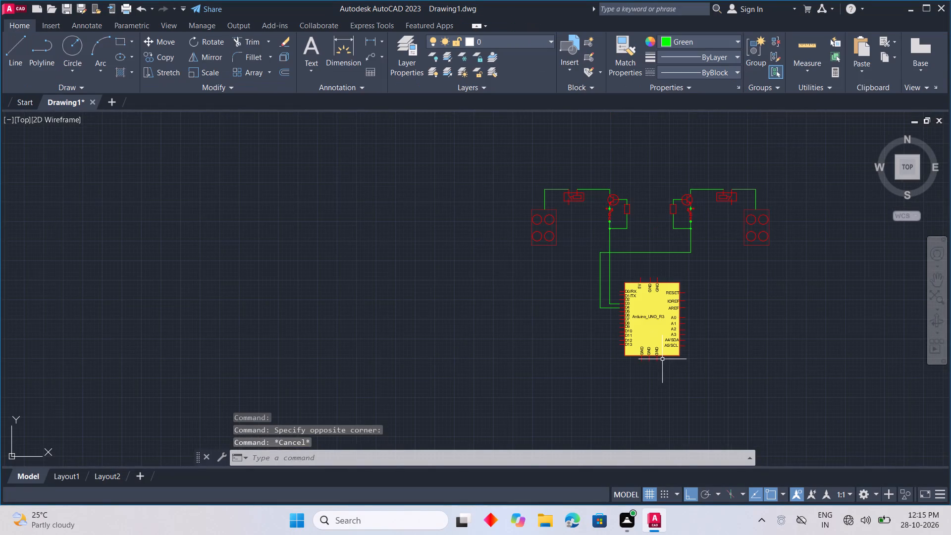
middle_click_drag(643, 302, 705, 382)
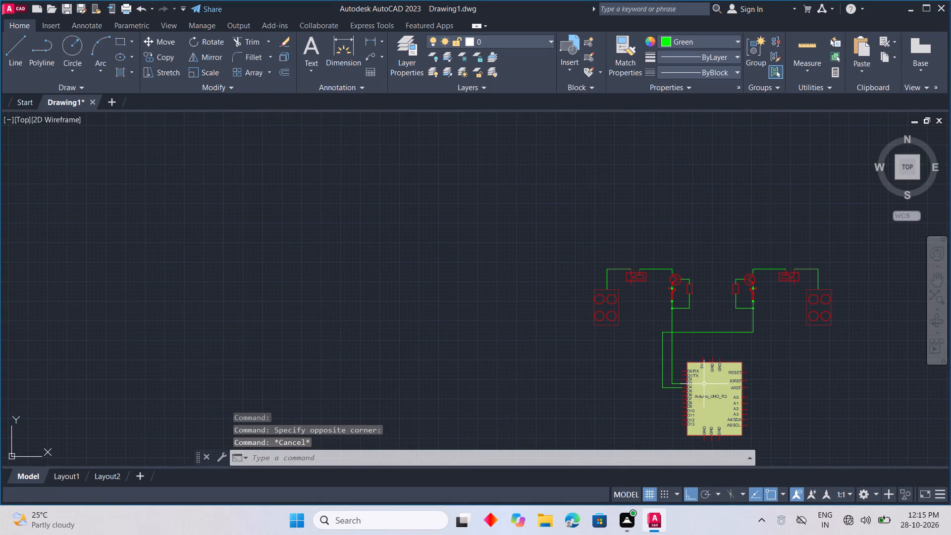
scroll(683, 357, "up", 1)
type("L")
key("space")
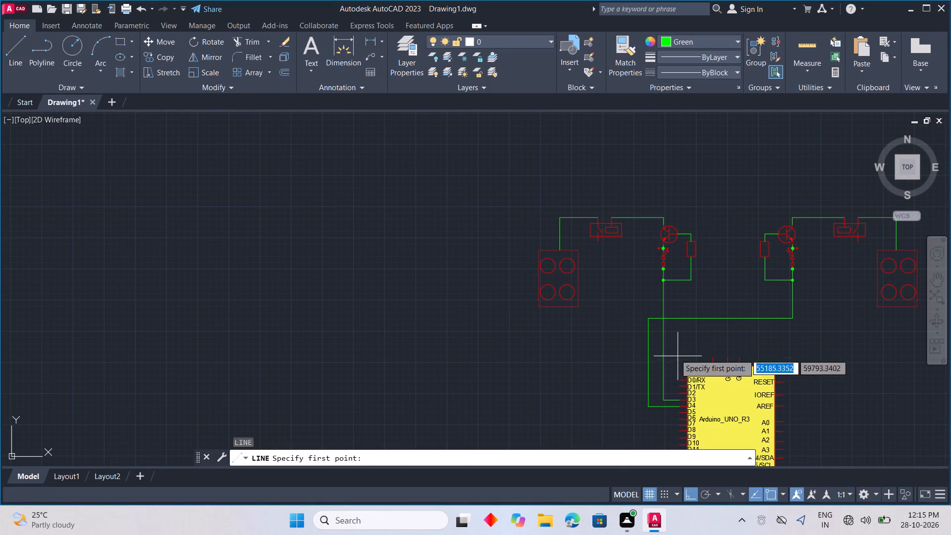
left_click_drag(636, 340, 648, 341)
left_click(701, 343)
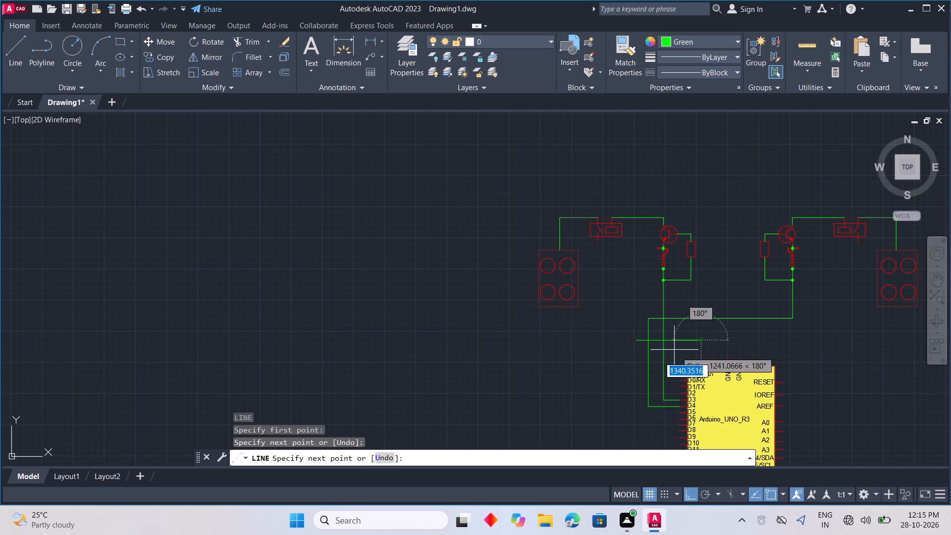
key("Escape")
key("space")
left_click(640, 358)
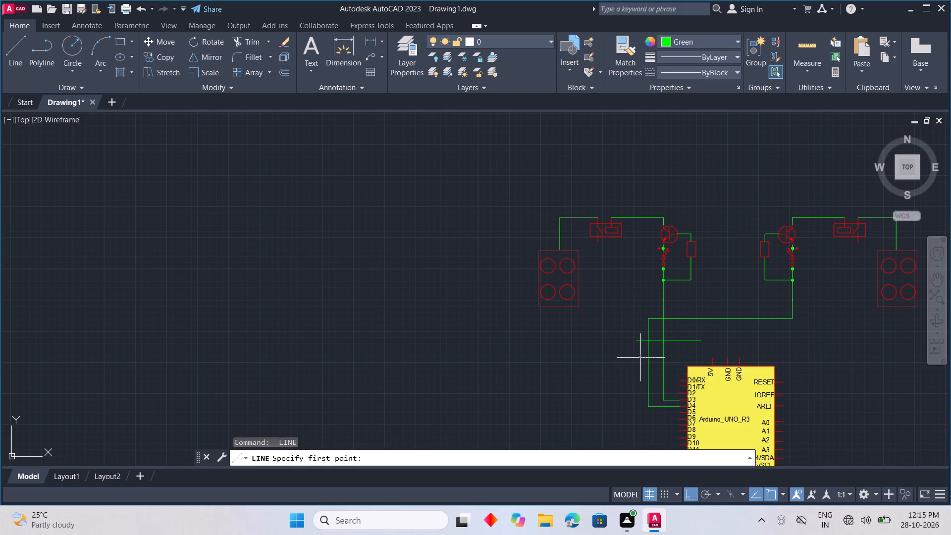
left_click(680, 358)
key("Escape")
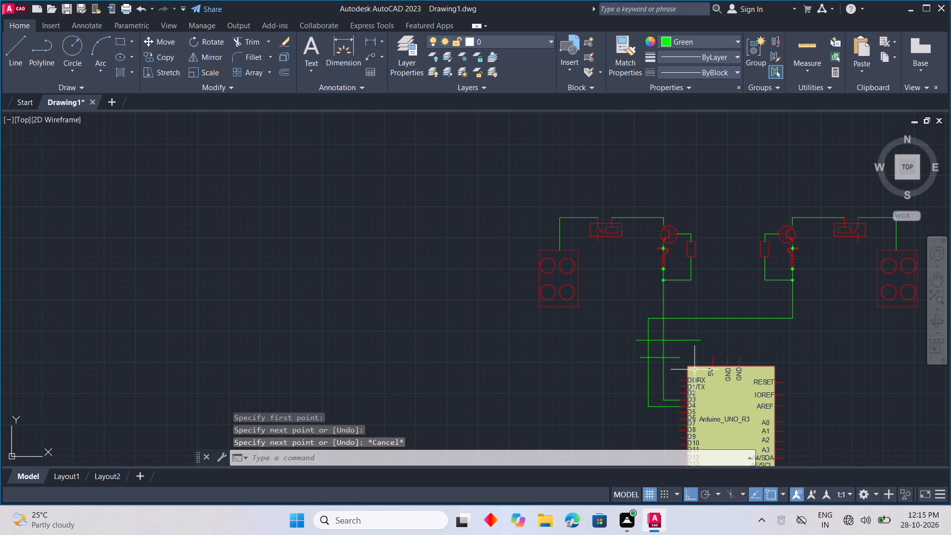
Trim away the D3 and D4 wire sections between the two helper lines, and remove all pieces of the helper lines.
type("TR")
key("space")
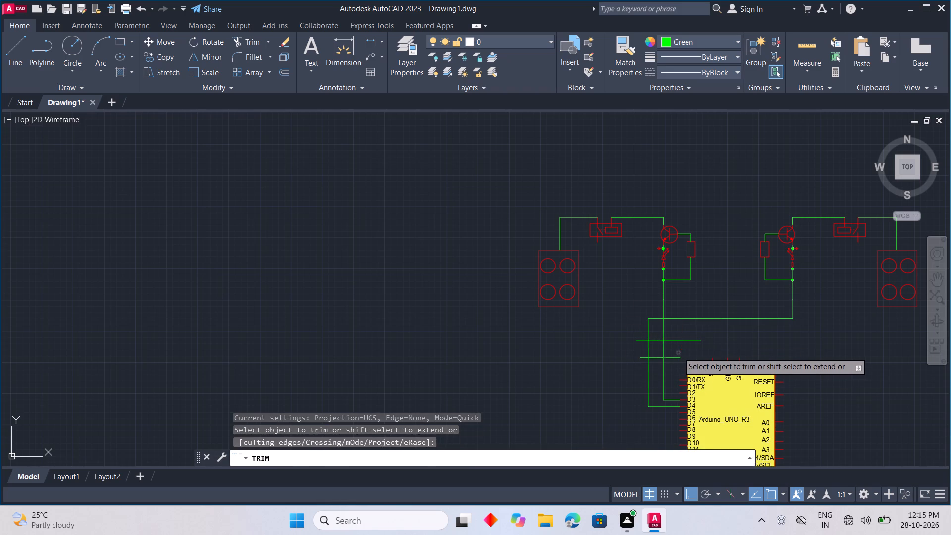
left_click_drag(678, 352, 626, 348)
left_click_drag(650, 335, 653, 353)
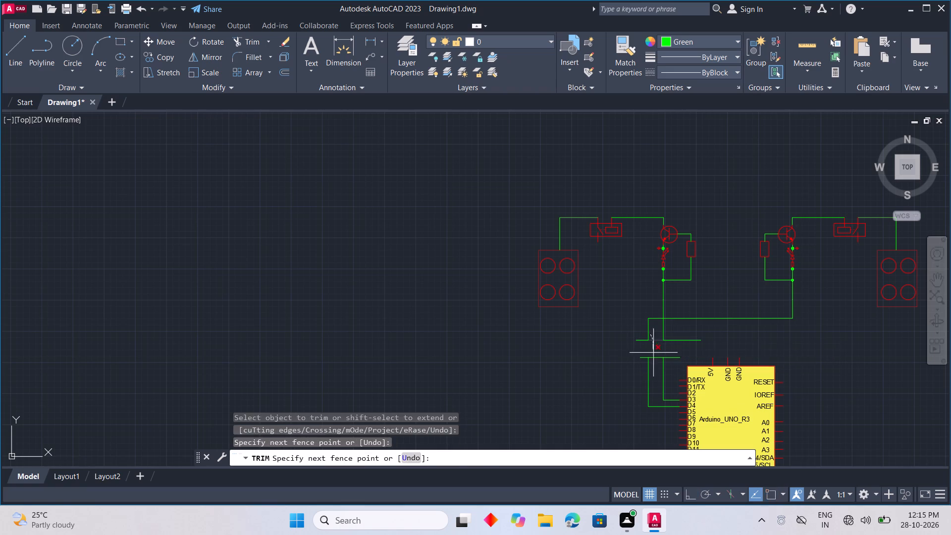
left_click_drag(653, 353, 654, 357)
left_click_drag(655, 350, 655, 370)
left_click_drag(671, 340, 668, 372)
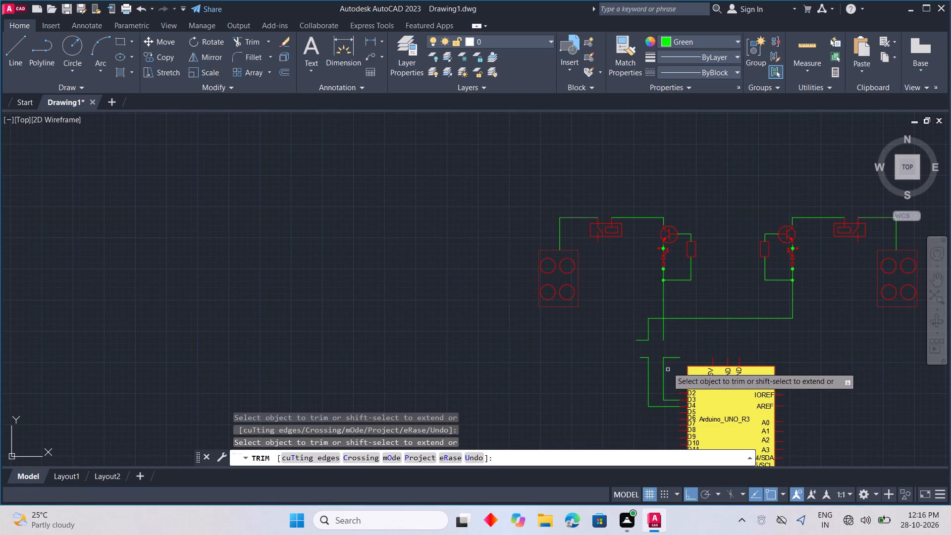
left_click(669, 357)
left_click(643, 357)
left_click(642, 339)
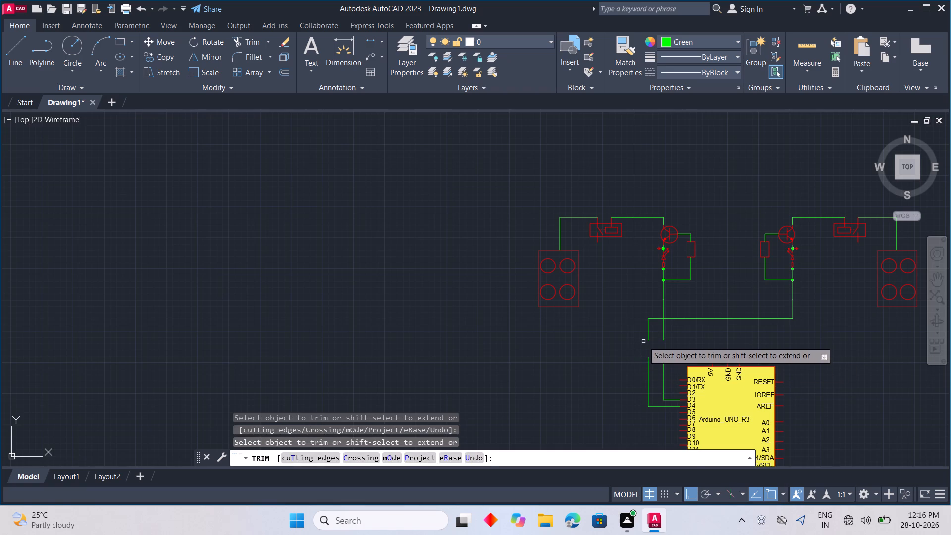
key("Escape")
Move both upper circuits down so their cut D3 and D4 wires meet the wire ends coming from the Arduino.
left_click_drag(514, 184, 580, 203)
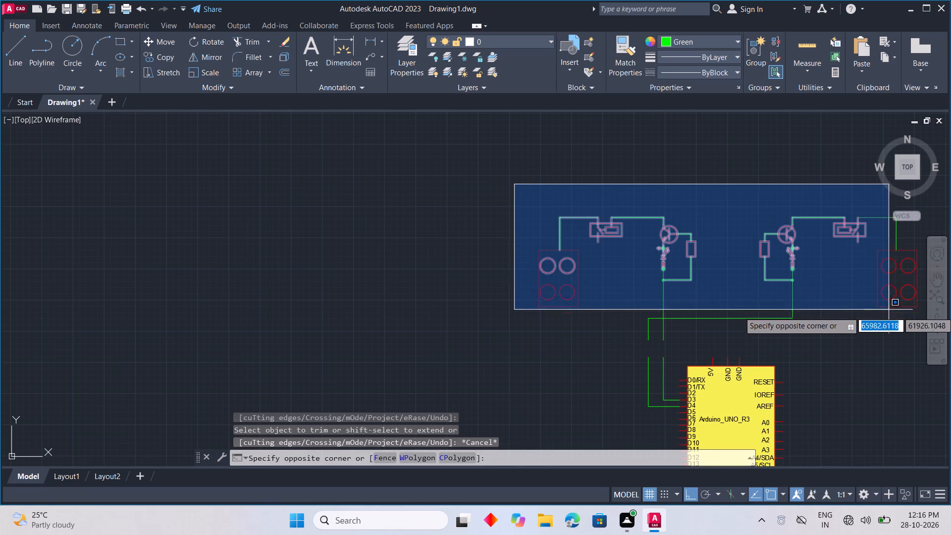
scroll(898, 320, "up", 1)
middle_click_drag(897, 320, 803, 326)
left_click(847, 357)
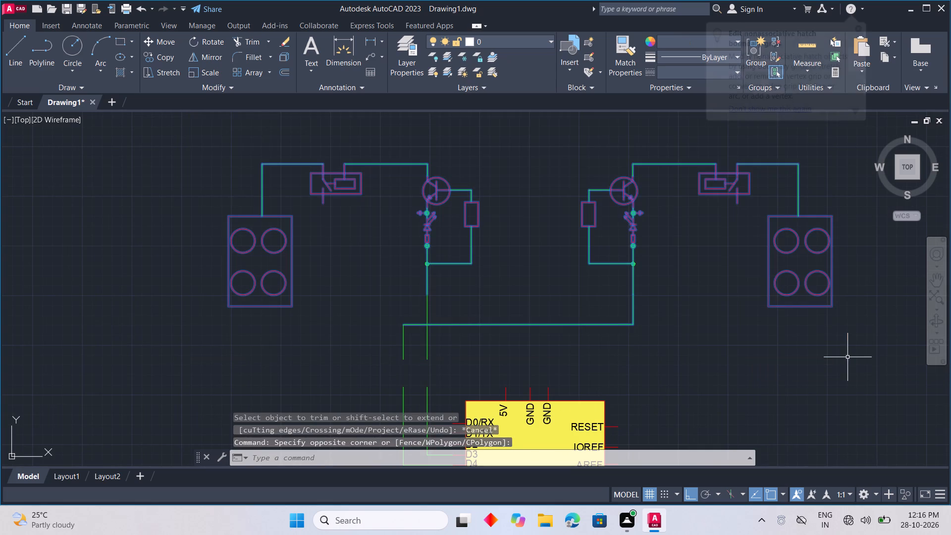
key("Escape")
left_click_drag(163, 141, 244, 155)
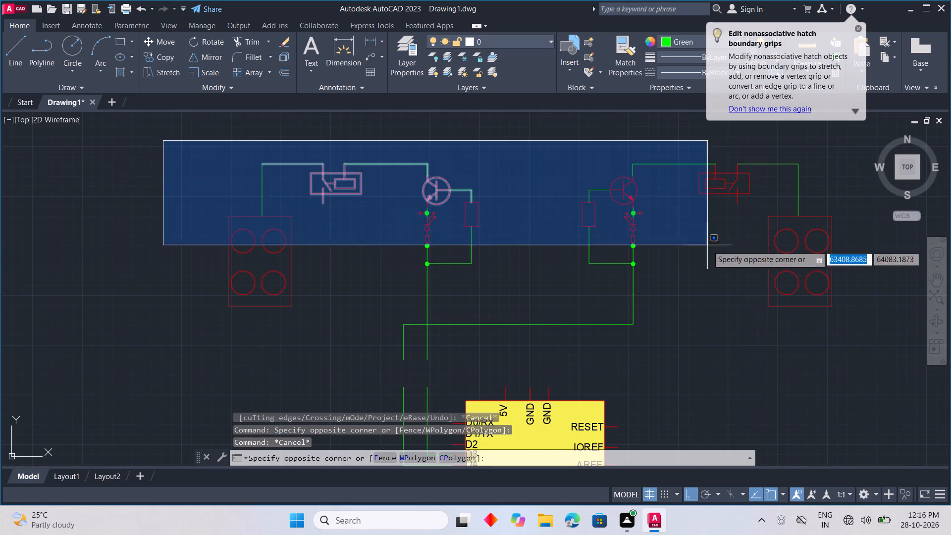
left_click(860, 370)
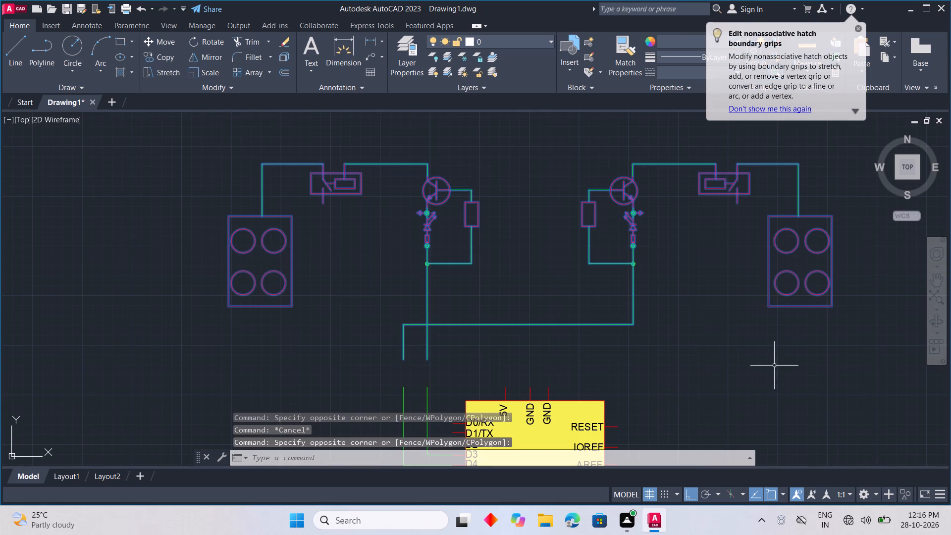
right_click(774, 366)
left_click(814, 158)
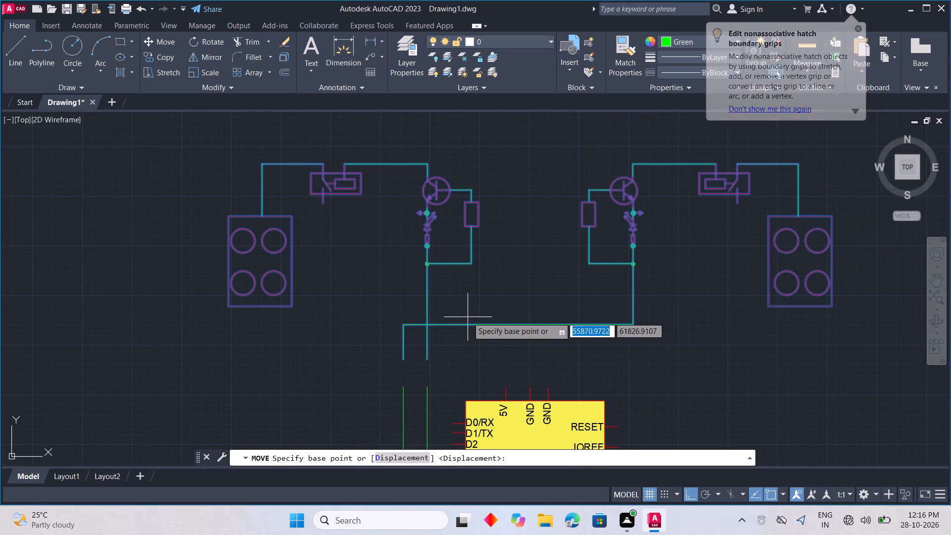
left_click_drag(407, 361, 403, 366)
left_click(403, 385)
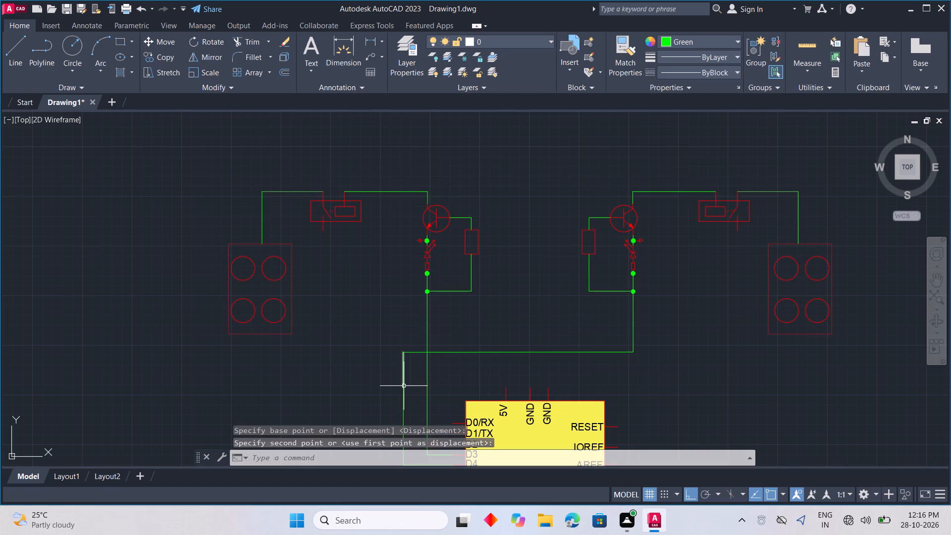
key("Escape")
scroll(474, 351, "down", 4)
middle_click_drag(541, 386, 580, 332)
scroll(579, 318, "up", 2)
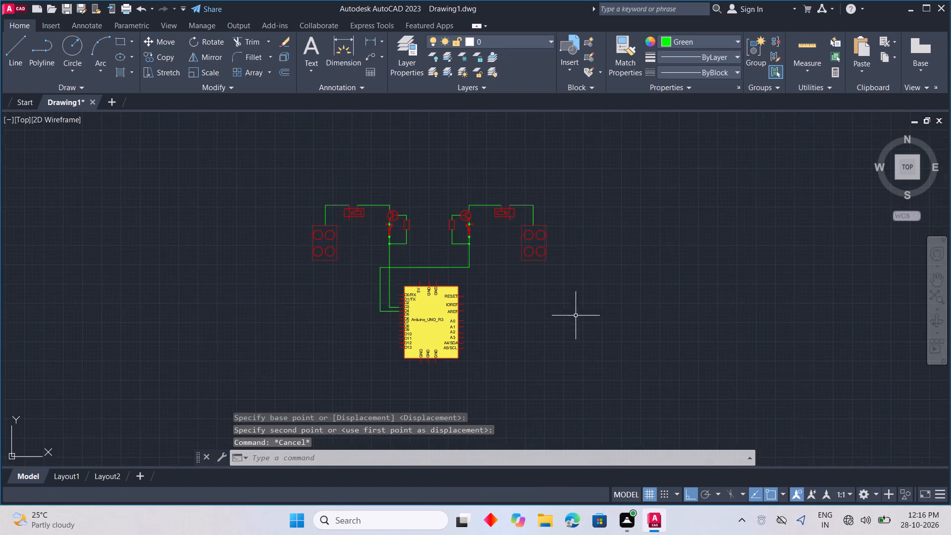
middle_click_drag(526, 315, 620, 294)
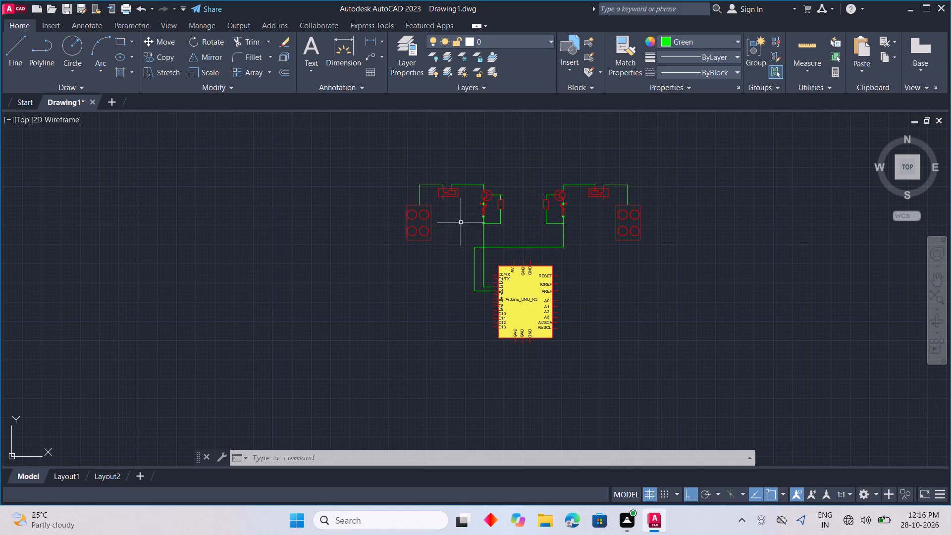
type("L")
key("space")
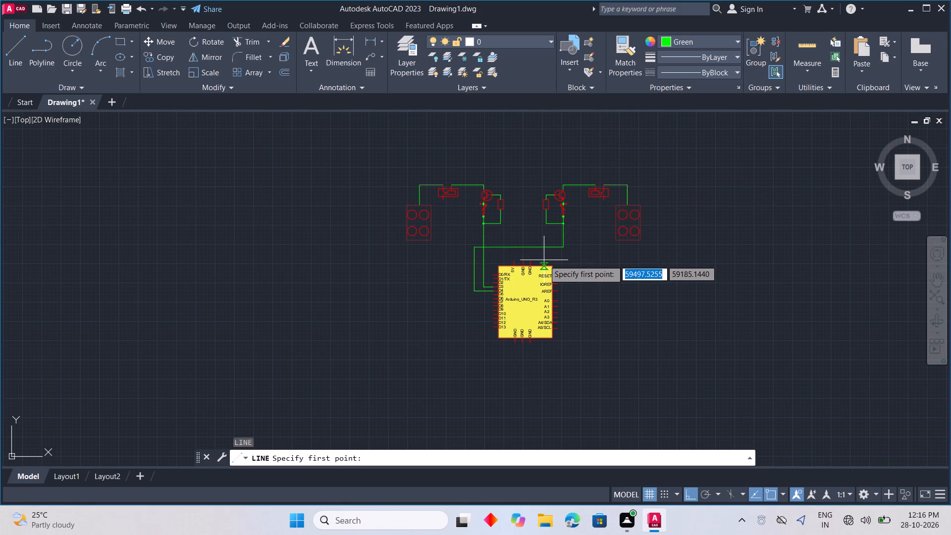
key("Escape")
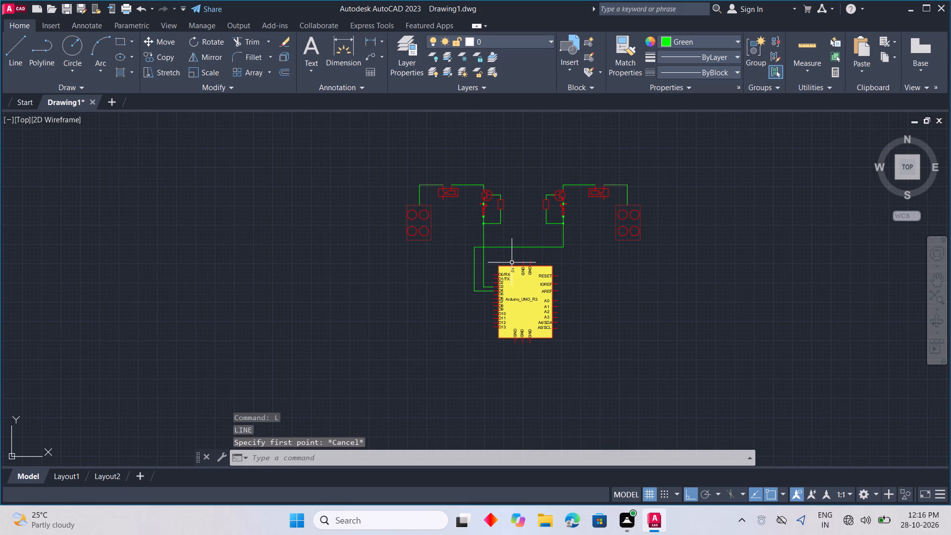
Copy the Arduino's red 5V pin line to two spots on the left four-circle component's top edge, either side of its wire.
left_click(515, 260)
right_click(569, 271)
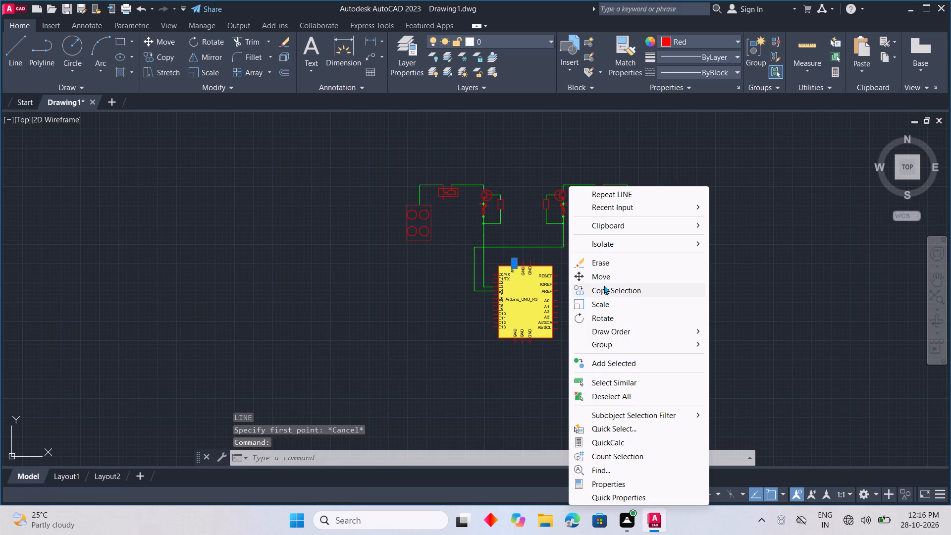
left_click(606, 288)
left_click(514, 267)
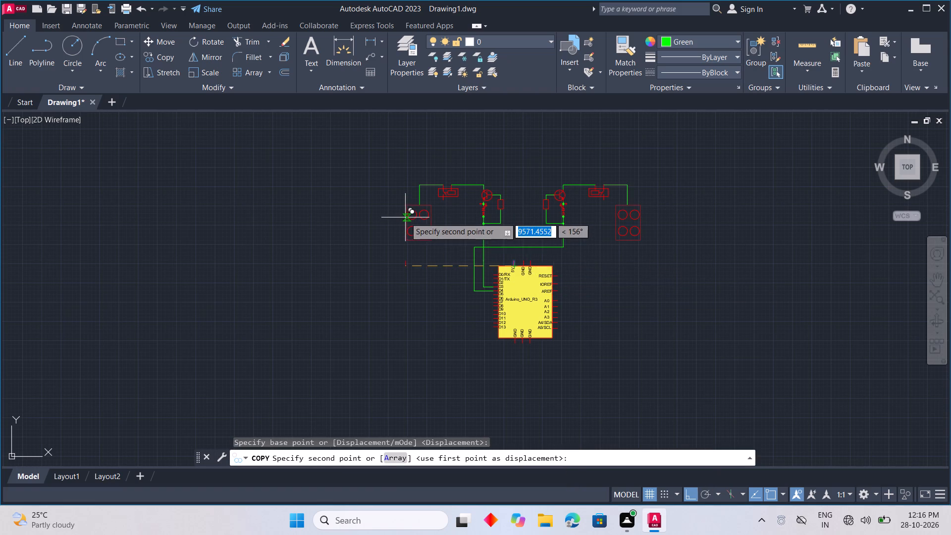
scroll(405, 217, "up", 2)
left_click_drag(693, 494, 681, 491)
left_click(412, 185)
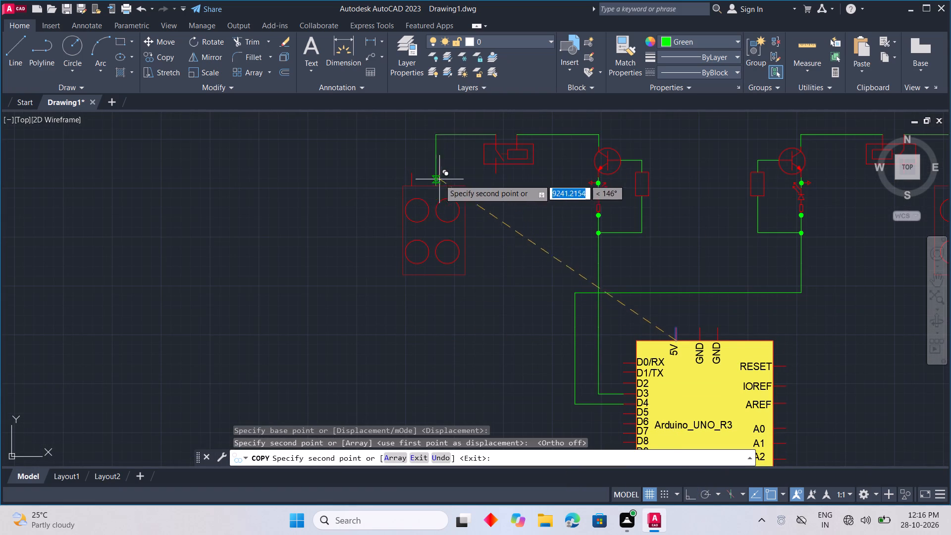
left_click(452, 186)
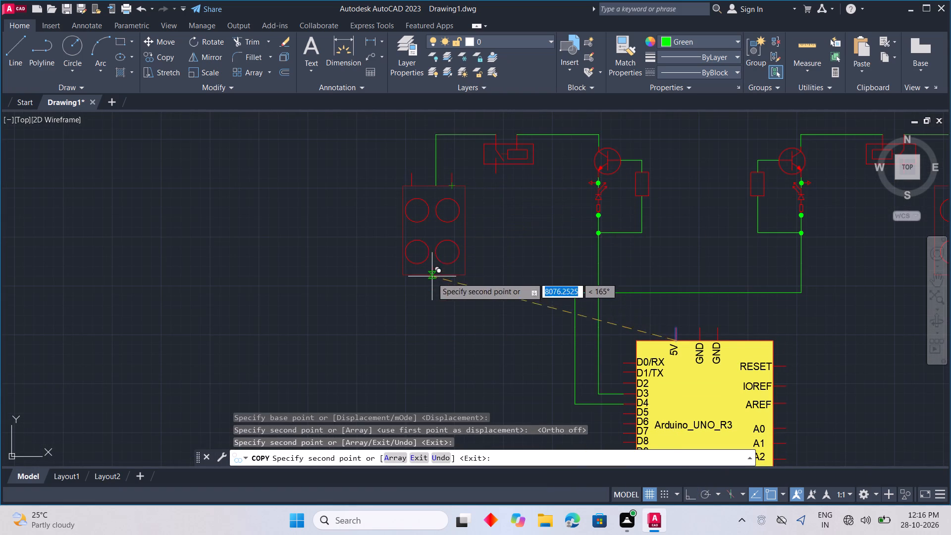
Place another pin line copy below the left four-circle component and move it up to the bottom edge under the right circle.
left_click(445, 279)
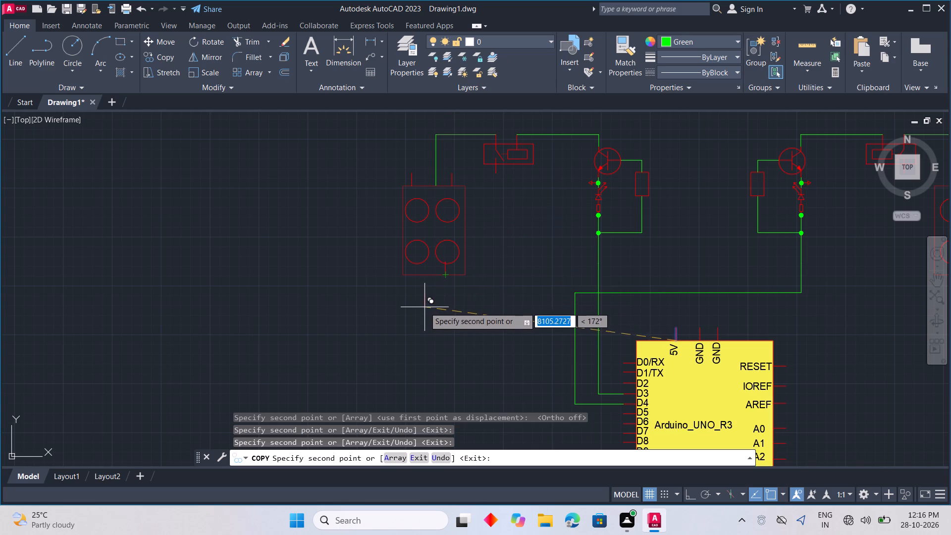
key("ctrl+z")
left_click(448, 303)
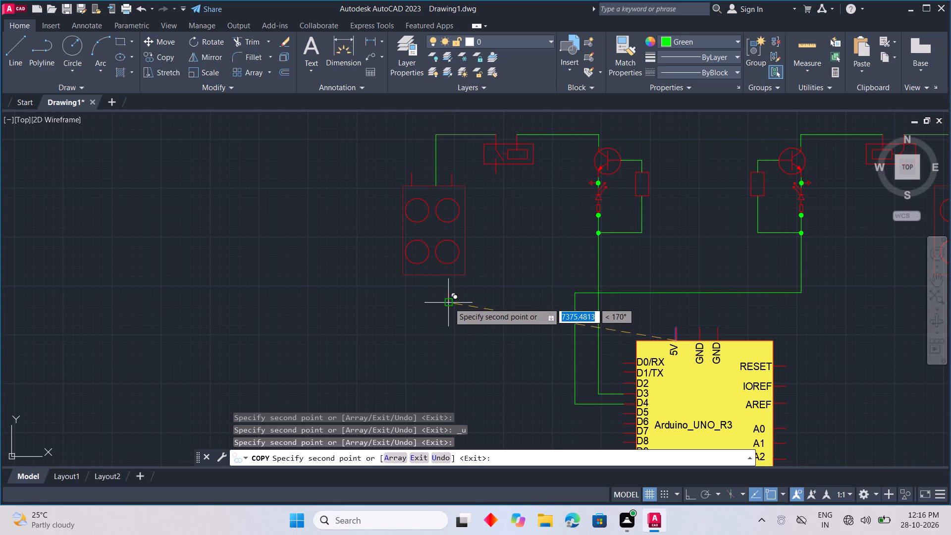
key("Escape")
left_click(449, 292)
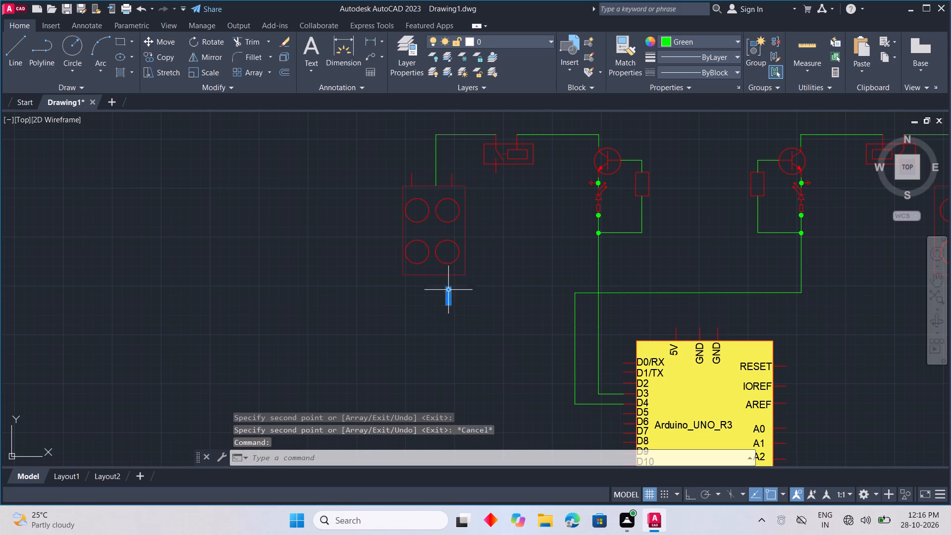
right_click(466, 295)
left_click(498, 277)
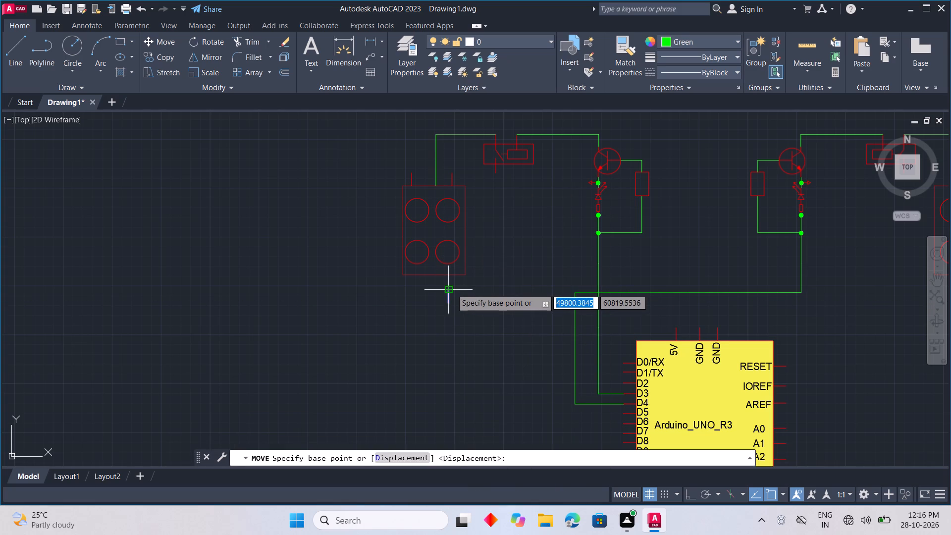
left_click(447, 288)
left_click(447, 278)
key("Escape")
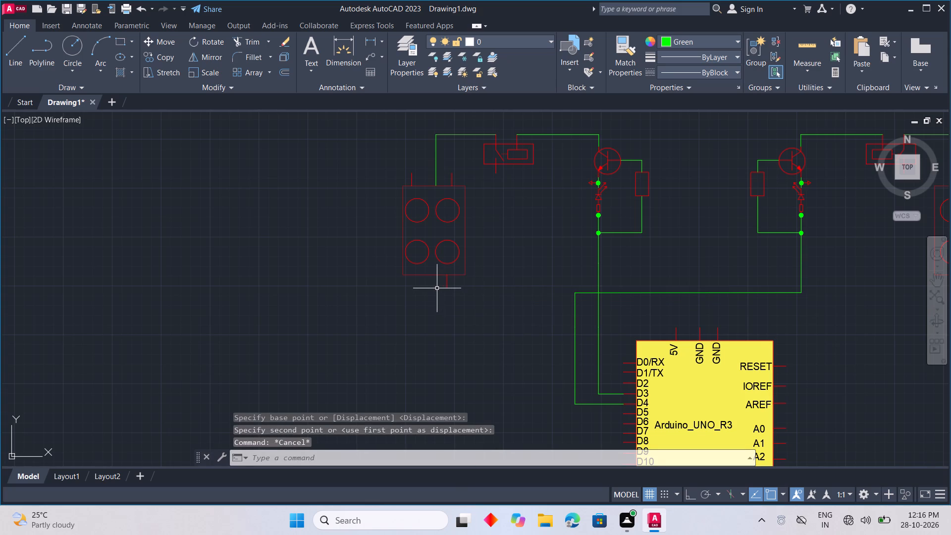
Copy the bottom pin line along the same edge to beneath the component's lower-left circle.
middle_click_drag(437, 288, 575, 310)
left_click(585, 303)
right_click(605, 322)
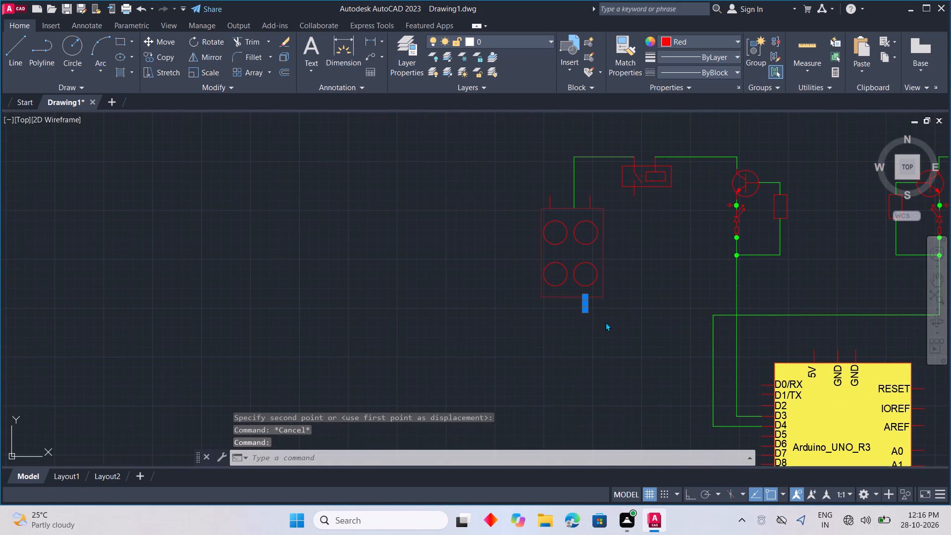
left_click(657, 105)
left_click_drag(583, 294, 580, 295)
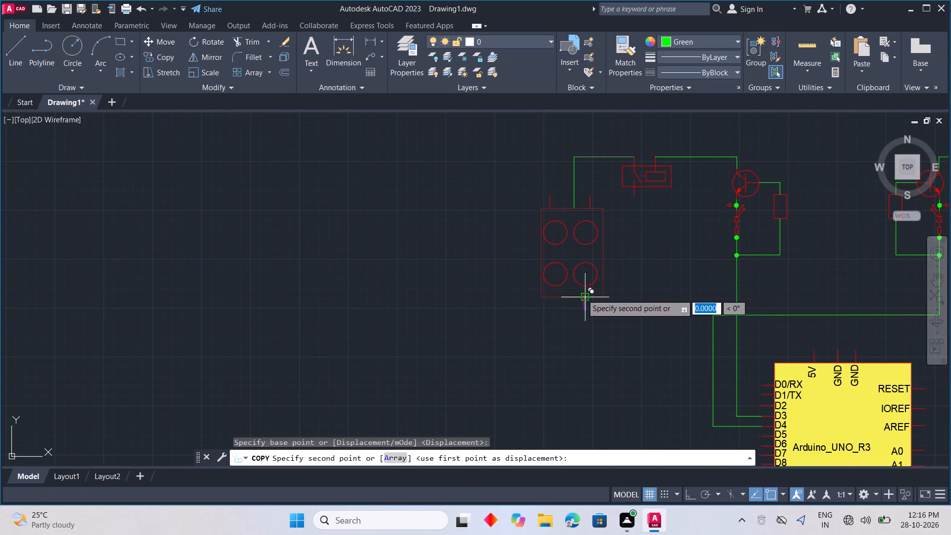
left_click_drag(580, 295, 572, 300)
left_click(554, 298)
key("Escape")
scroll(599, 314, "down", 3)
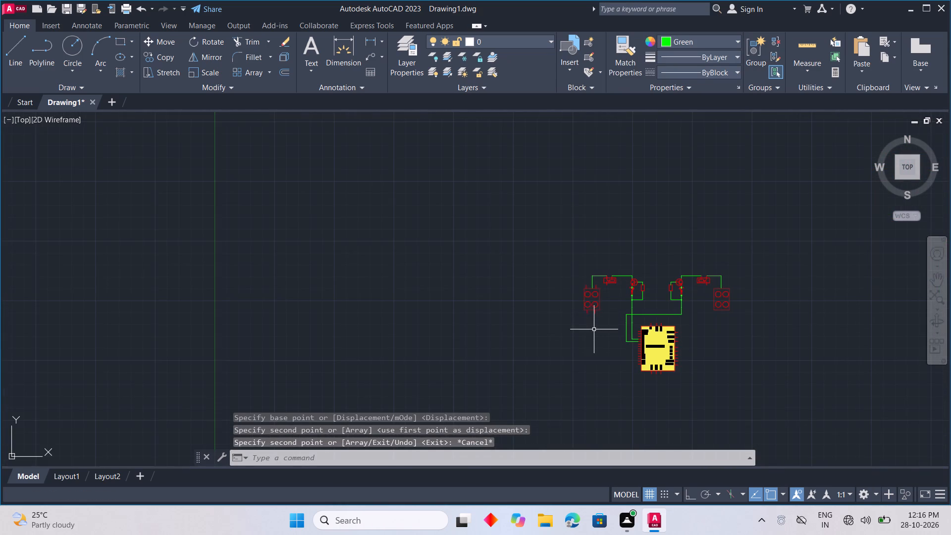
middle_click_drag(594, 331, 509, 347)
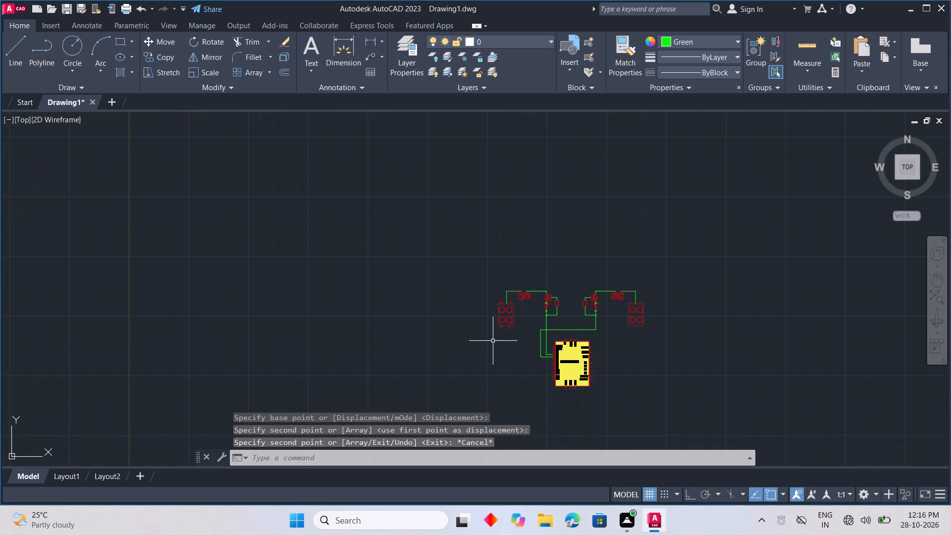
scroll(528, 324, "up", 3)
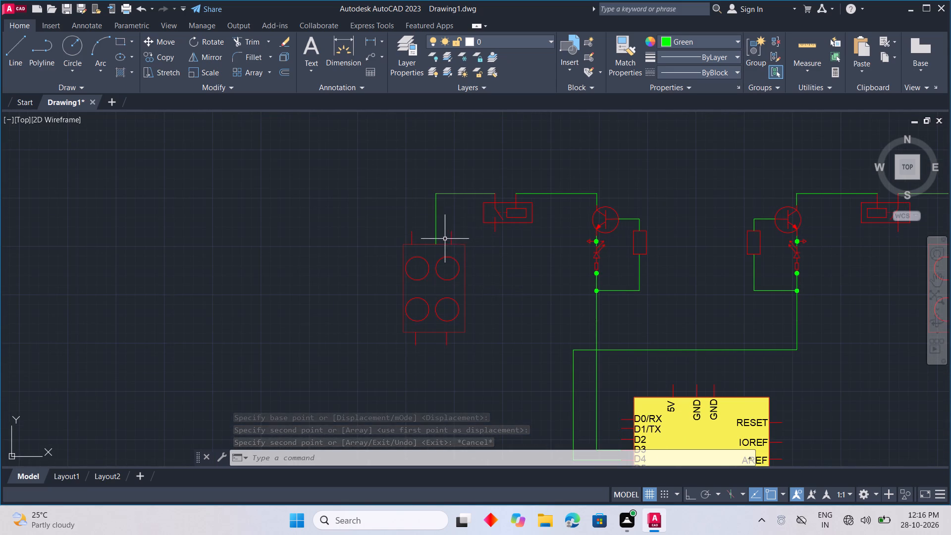
Copy the pin line from the left four-circle component's top edge to two spots on the right one's top edge, either side of its wire.
left_click(452, 238)
right_click(531, 273)
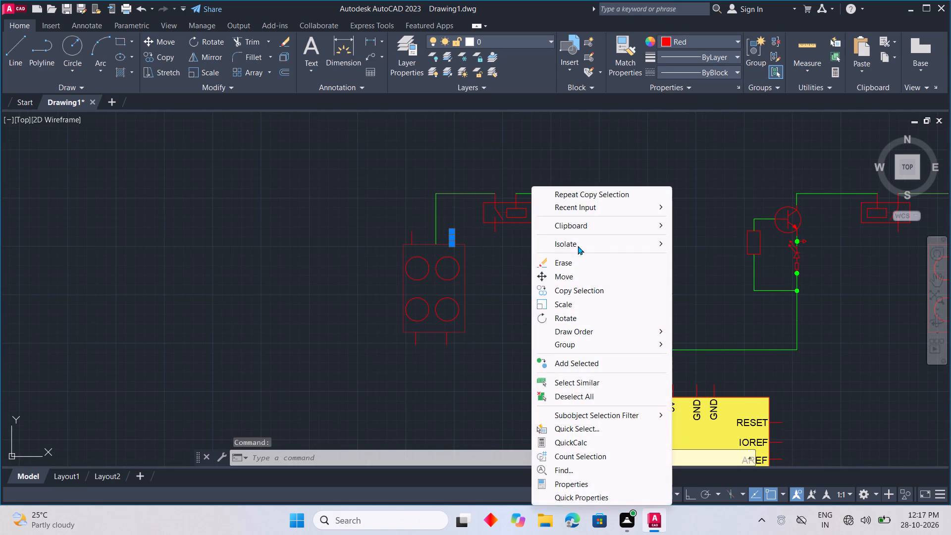
left_click(577, 290)
left_click(456, 243)
middle_click_drag(692, 268, 686, 269)
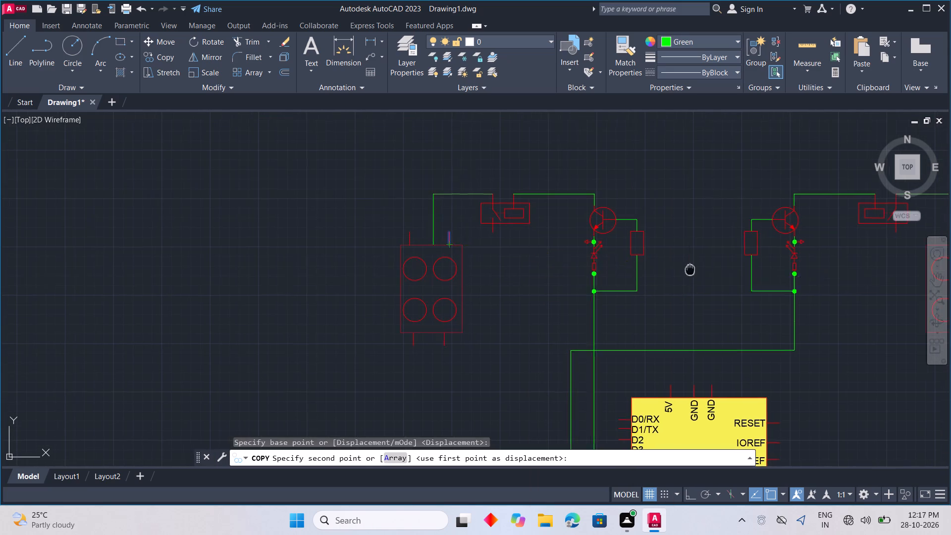
middle_click_drag(686, 269, 442, 303)
left_click_drag(687, 493, 689, 479)
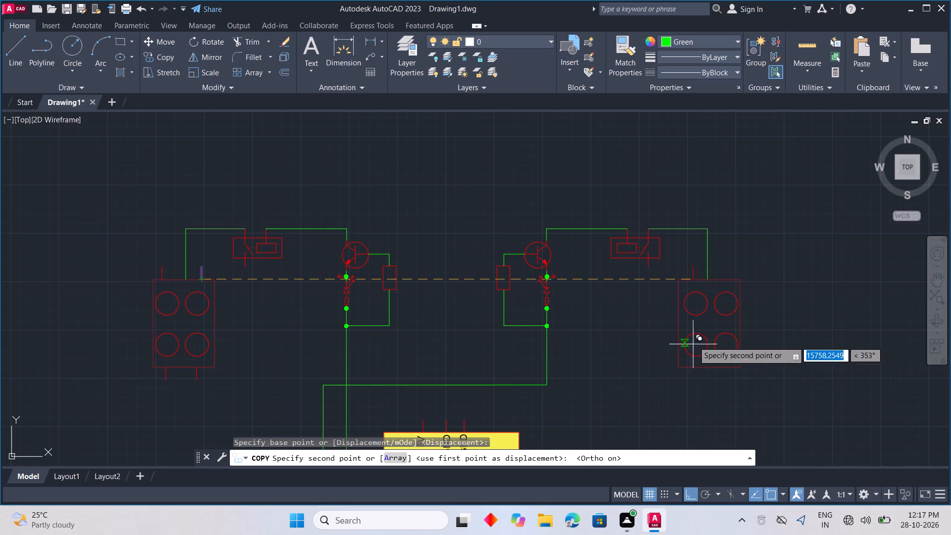
left_click(693, 279)
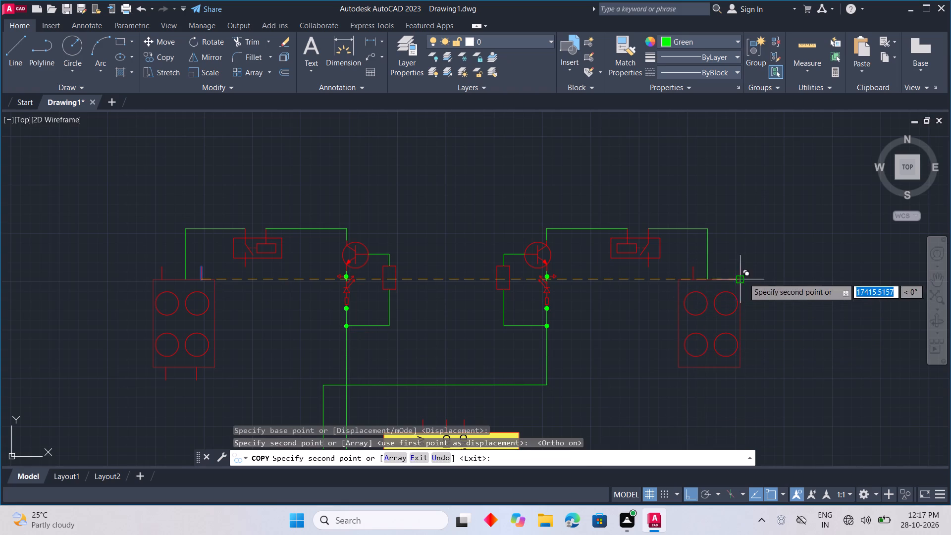
left_click(726, 279)
key("Escape")
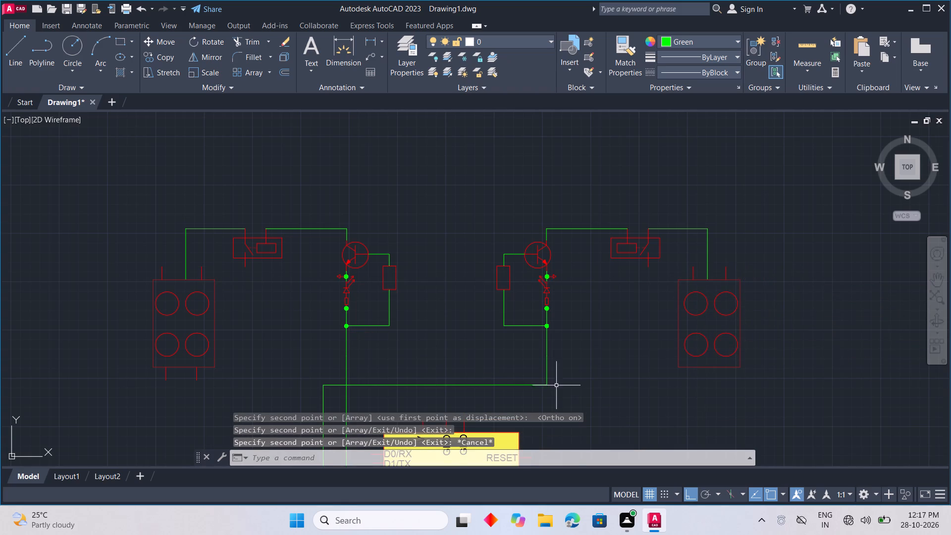
Copy the left four-circle component's bottom pin line to two spots on the right component's bottom edge, one under each lower circle.
middle_click_drag(549, 384, 615, 287)
left_click(261, 278)
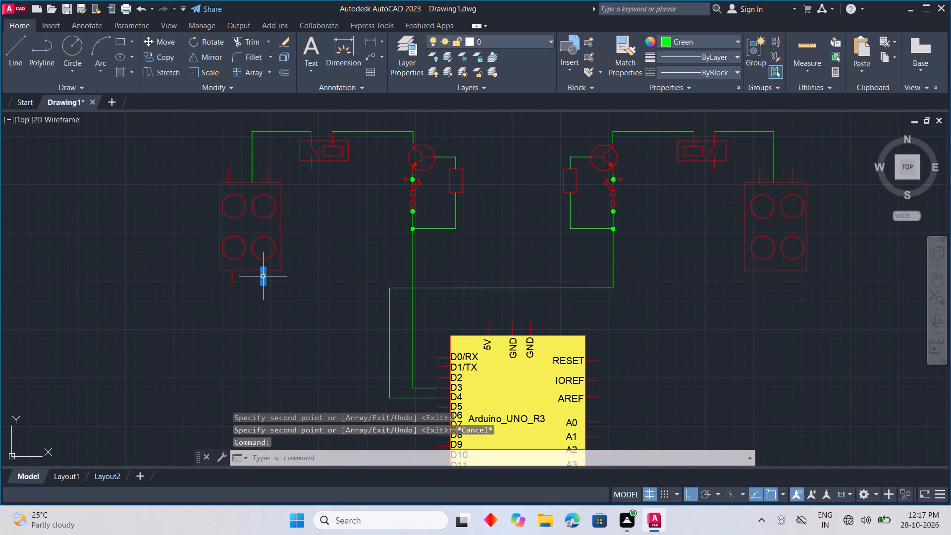
right_click(334, 296)
left_click(400, 292)
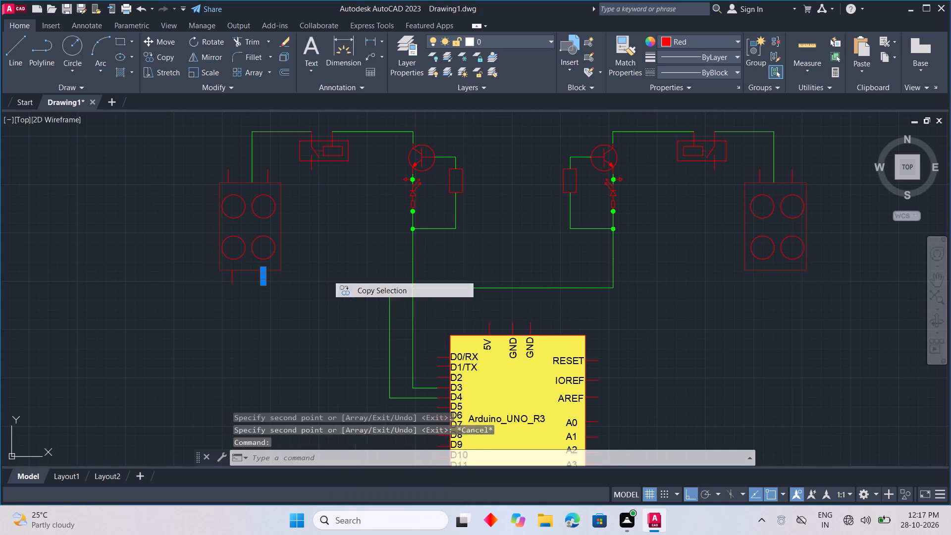
left_click(262, 271)
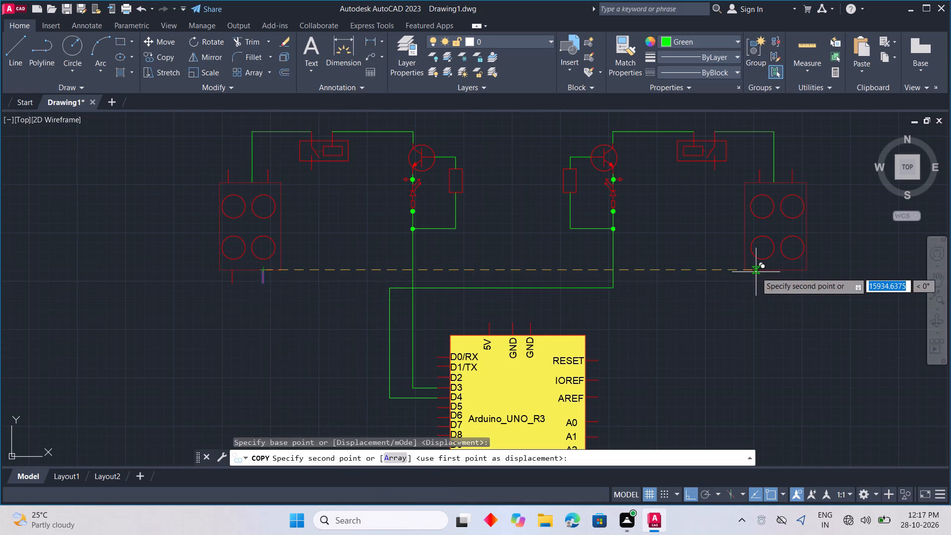
left_click(760, 272)
left_click(794, 272)
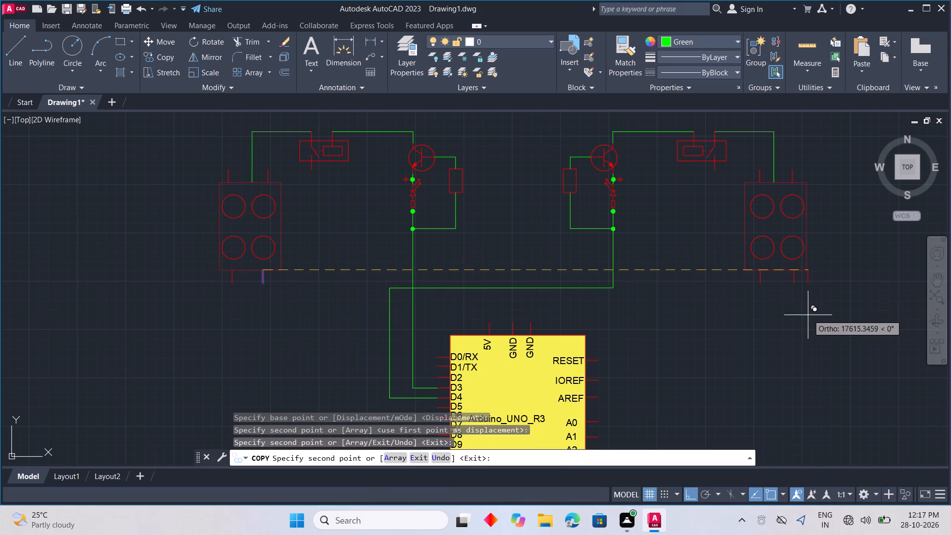
key("Escape")
key("Escape")
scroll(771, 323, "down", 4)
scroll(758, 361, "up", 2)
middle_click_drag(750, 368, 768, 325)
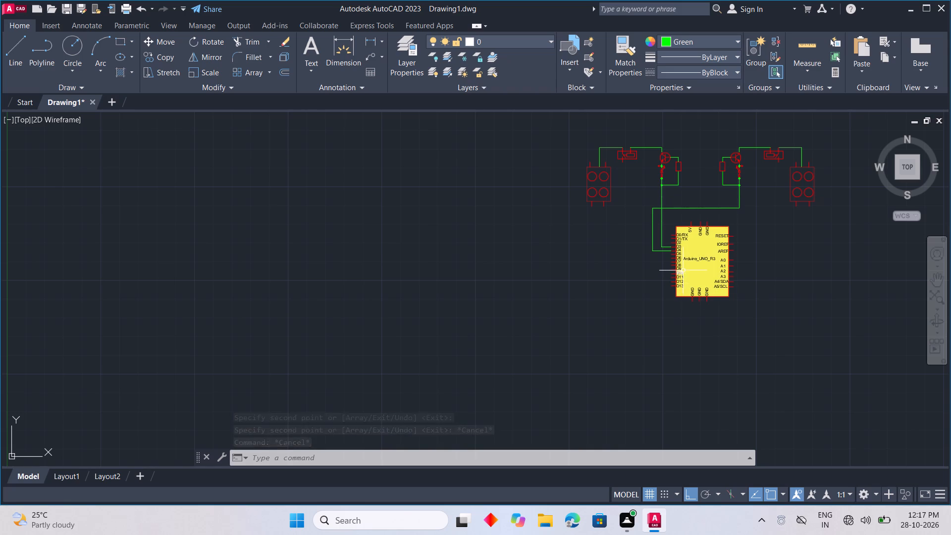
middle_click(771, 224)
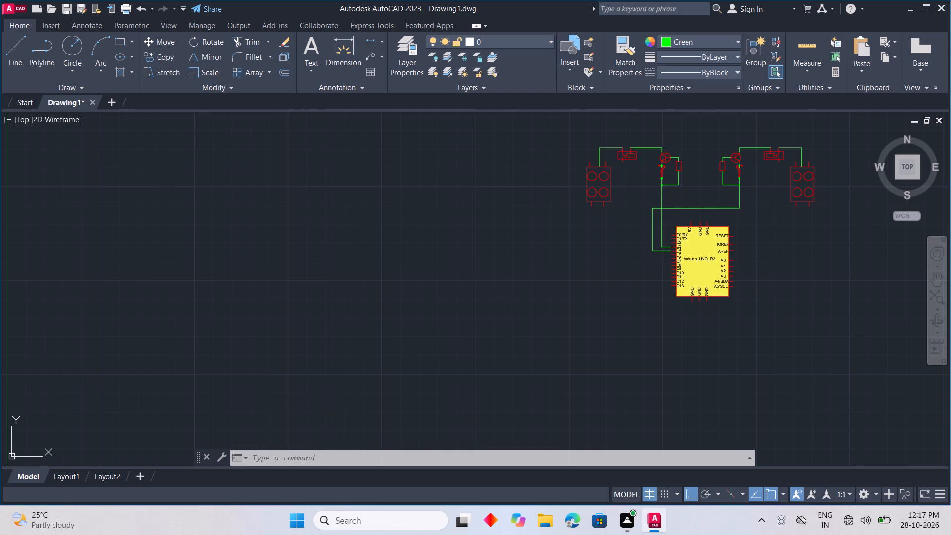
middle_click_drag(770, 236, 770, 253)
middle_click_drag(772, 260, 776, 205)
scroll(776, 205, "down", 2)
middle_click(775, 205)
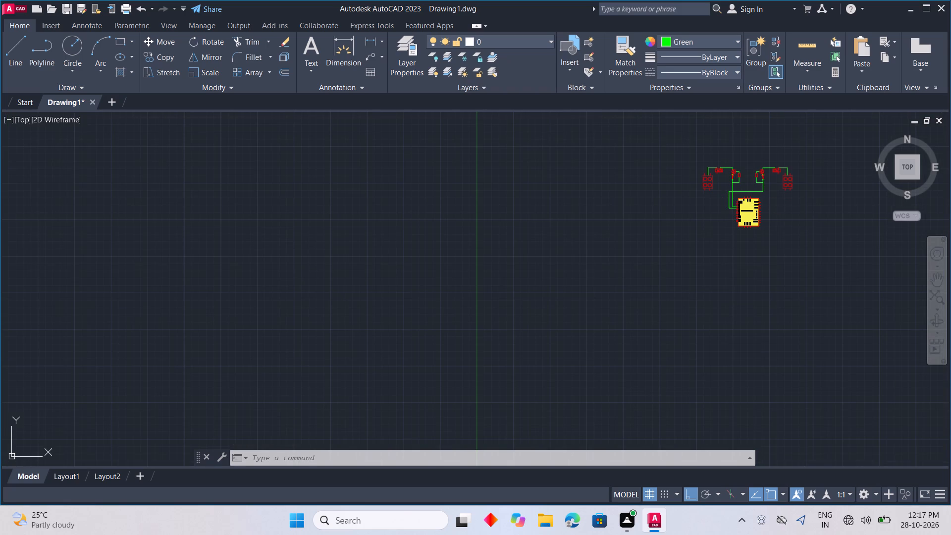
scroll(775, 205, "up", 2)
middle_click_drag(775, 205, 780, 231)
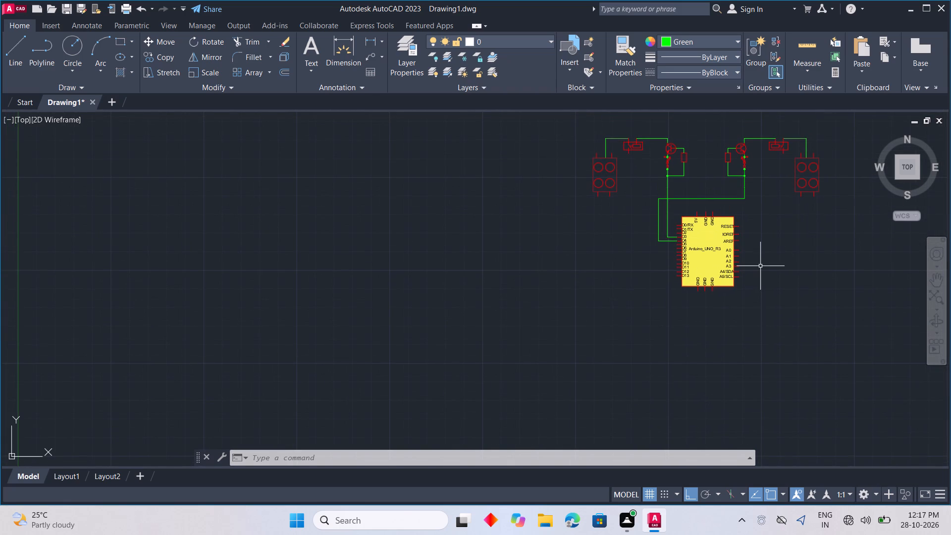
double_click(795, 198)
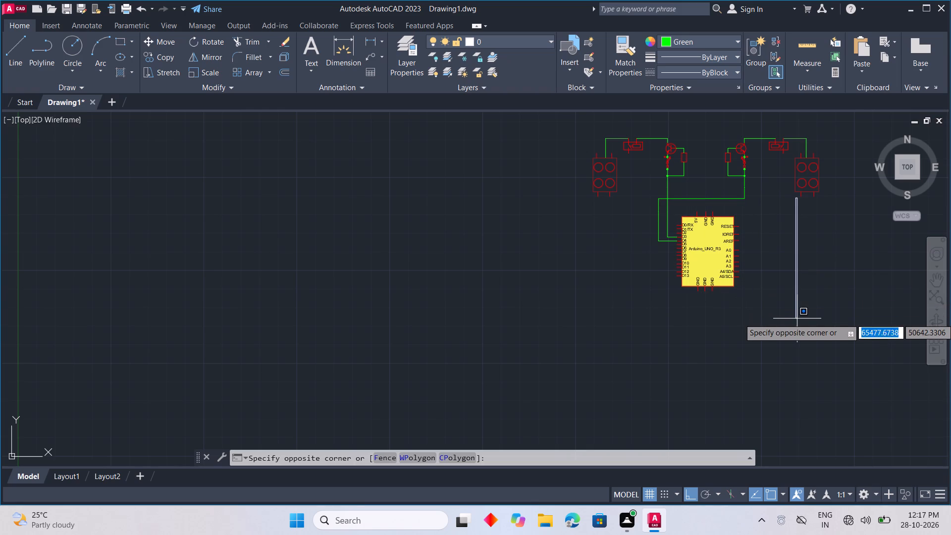
Draw a red rectangle about 6500 units wide beside the Arduino's digital pins, below the left four-circle component.
type("REC")
key("space")
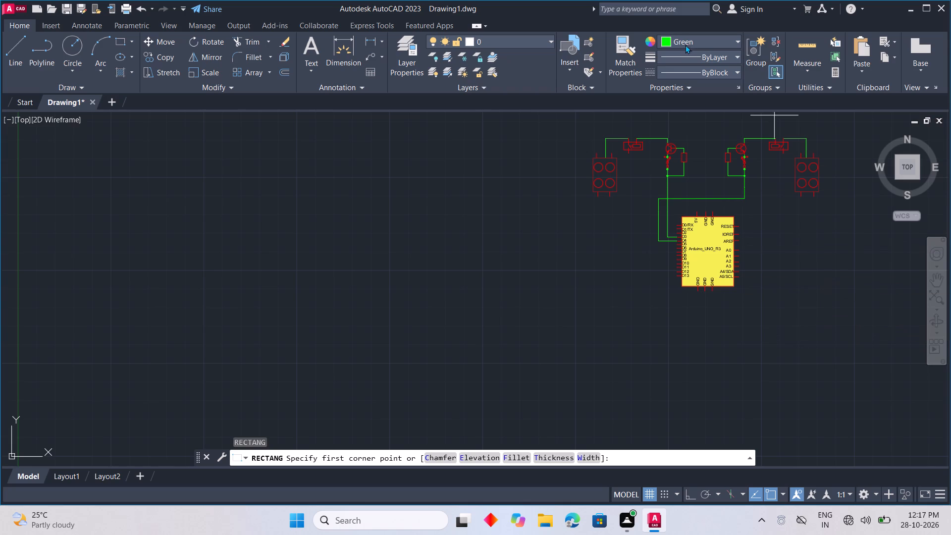
left_click(687, 42)
left_click(665, 164)
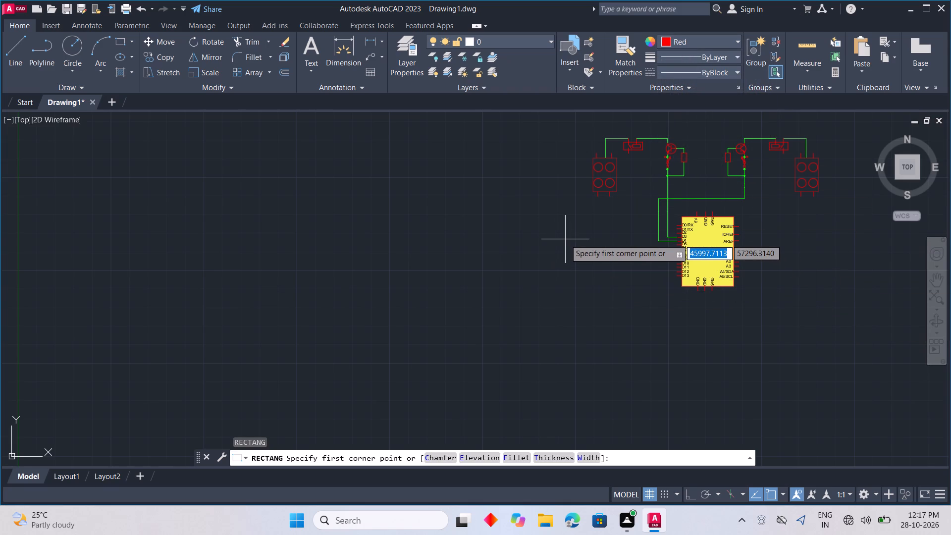
left_click_drag(579, 243, 583, 243)
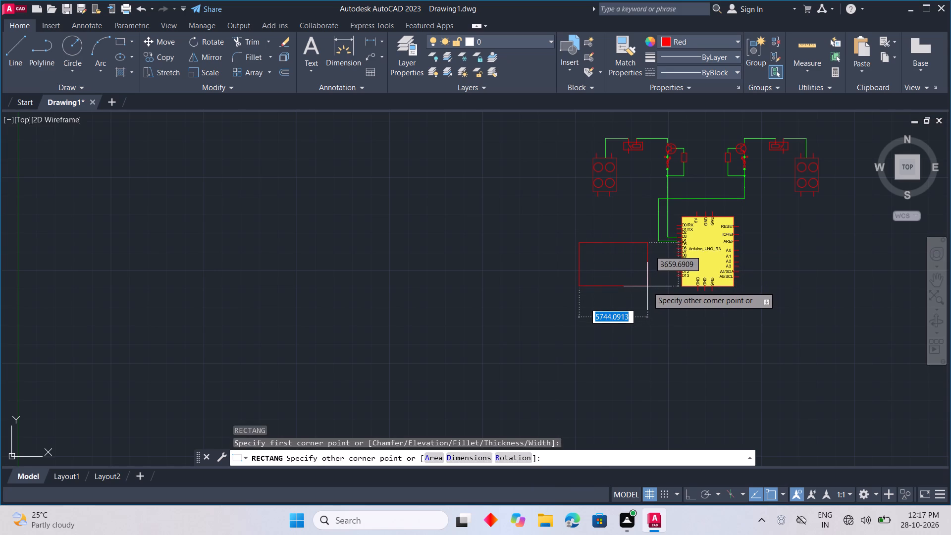
key("Escape")
key("space")
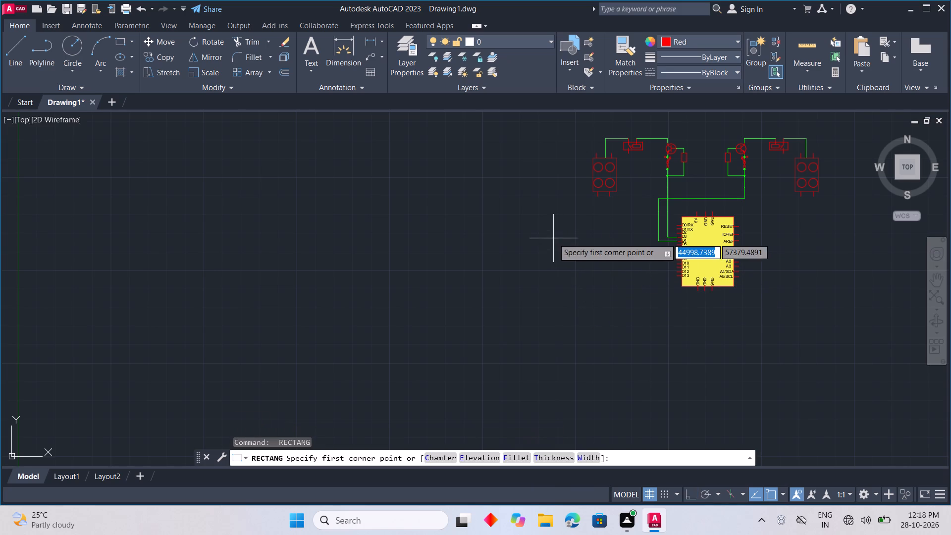
left_click(557, 233)
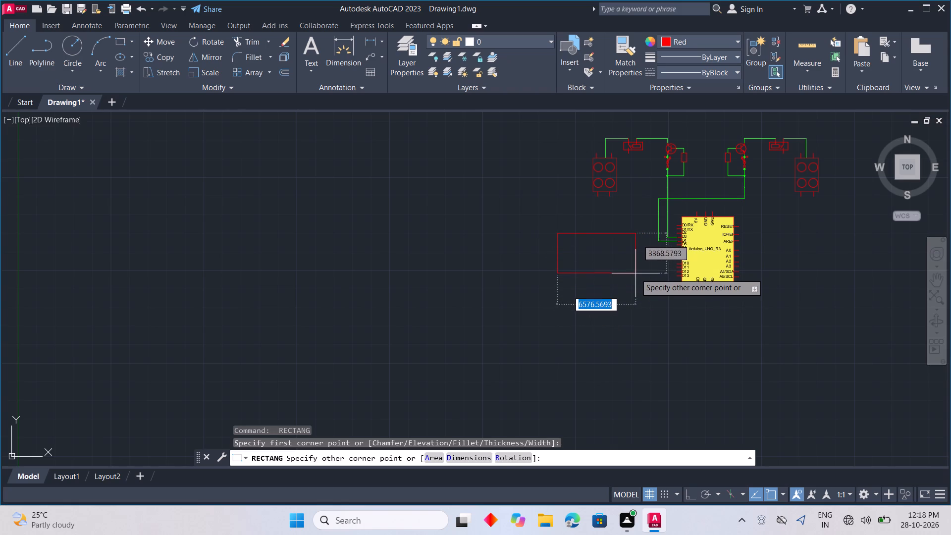
left_click(634, 280)
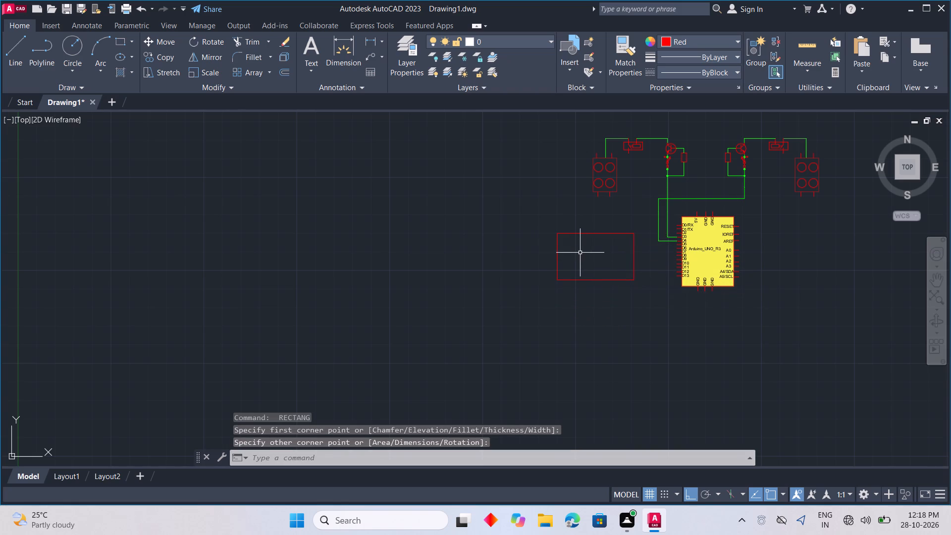
Copy the Arduino's 5V text label to the space between the new rectangle and the left four-circle component.
middle_click_drag(580, 253, 675, 291)
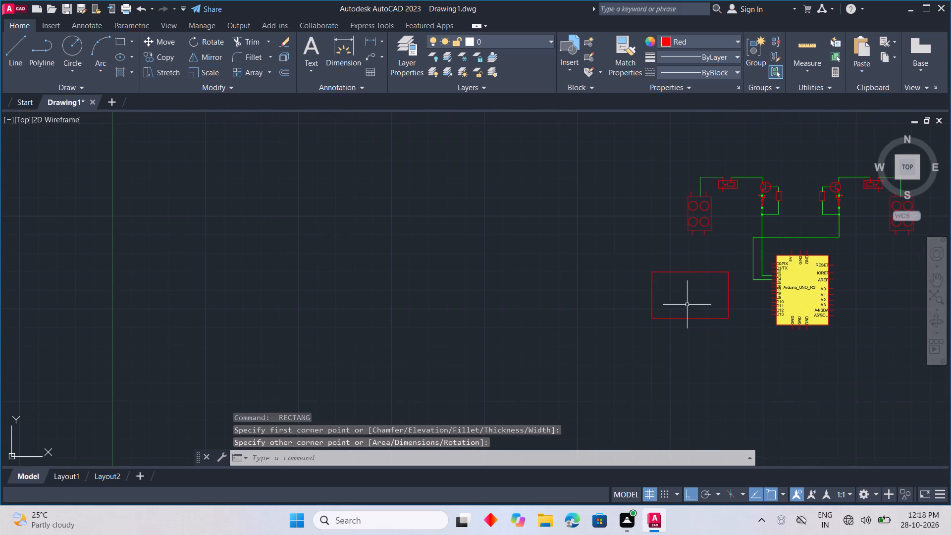
scroll(789, 270, "up", 2)
left_click(789, 244)
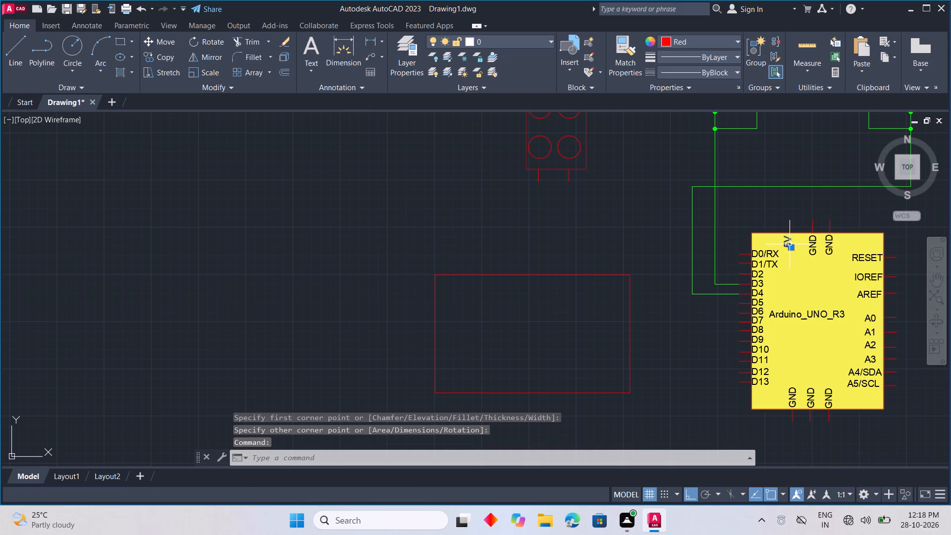
right_click(801, 276)
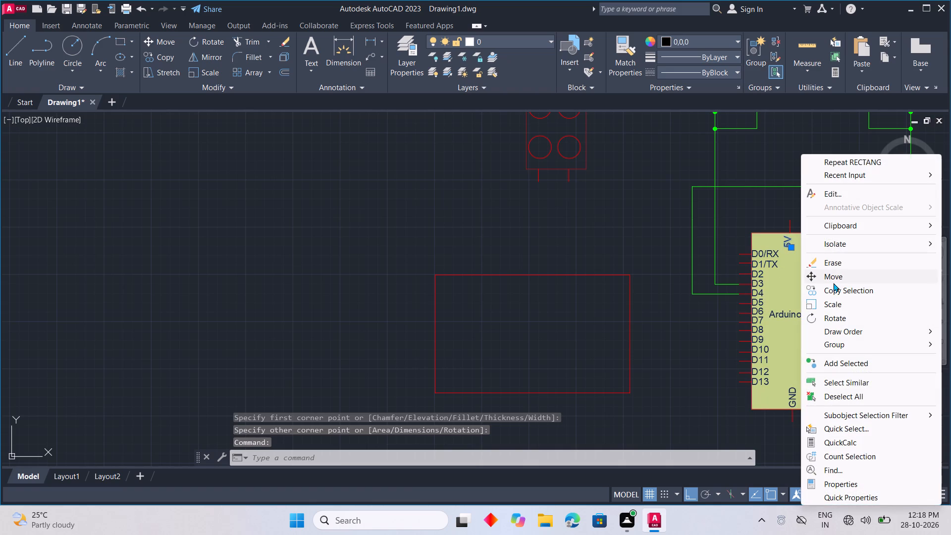
left_click(831, 288)
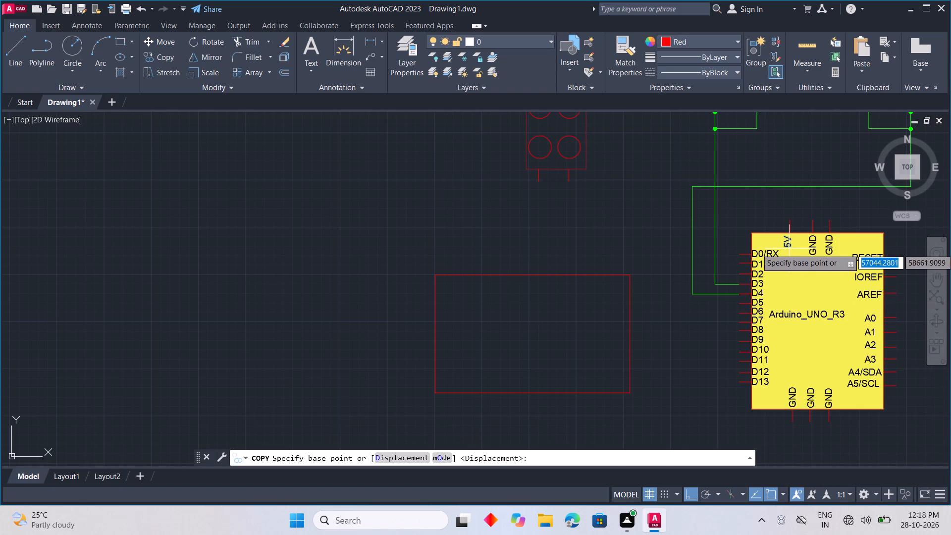
left_click(789, 249)
left_click(572, 325)
key("Escape")
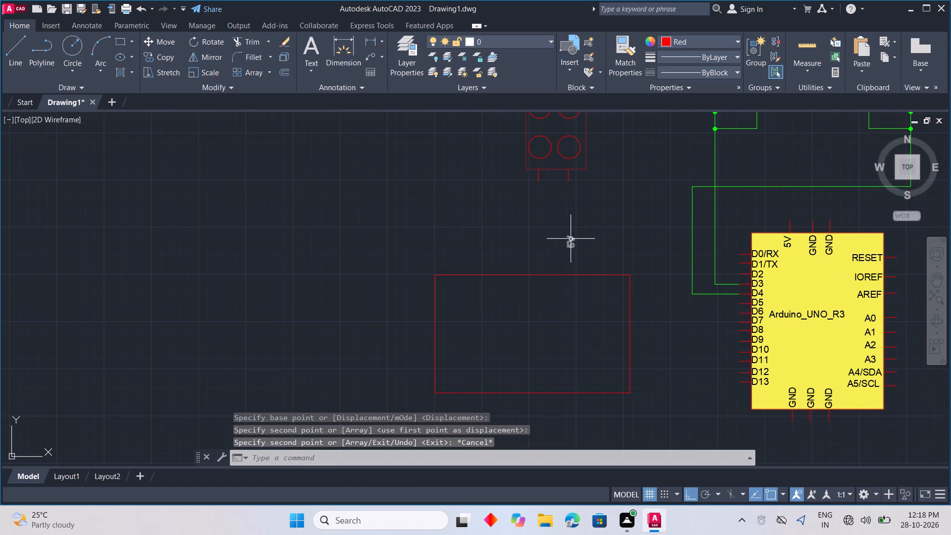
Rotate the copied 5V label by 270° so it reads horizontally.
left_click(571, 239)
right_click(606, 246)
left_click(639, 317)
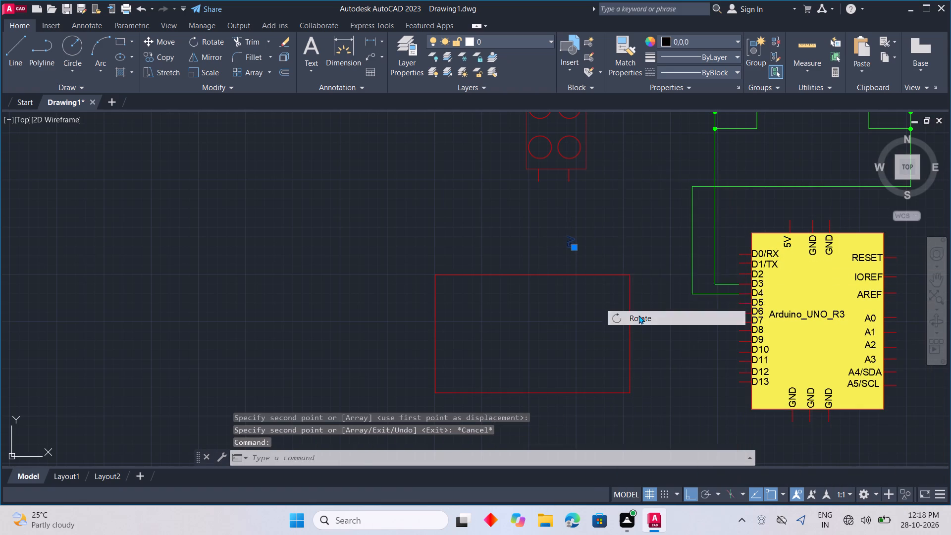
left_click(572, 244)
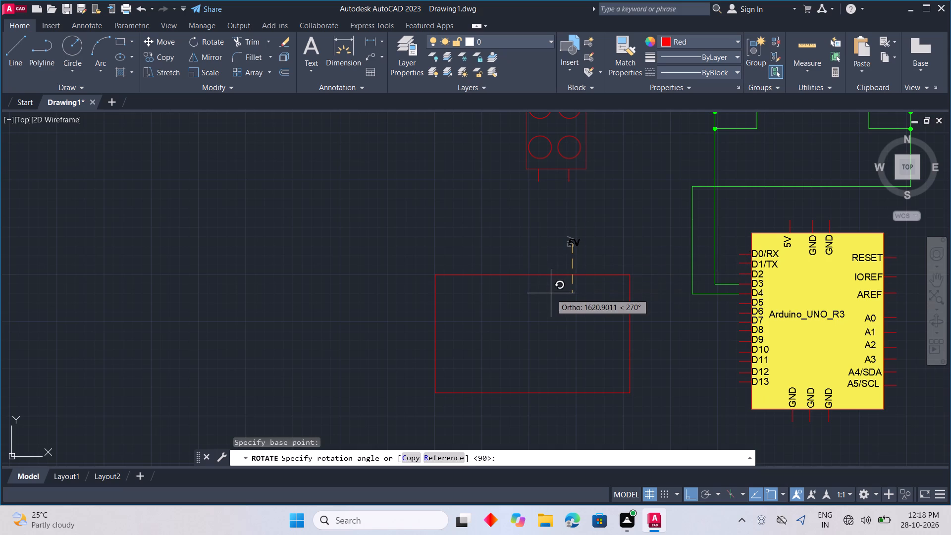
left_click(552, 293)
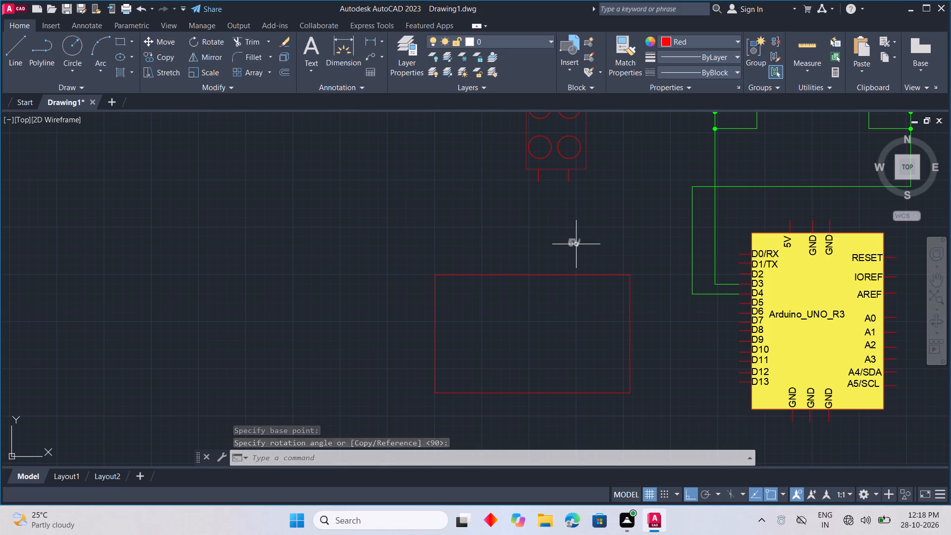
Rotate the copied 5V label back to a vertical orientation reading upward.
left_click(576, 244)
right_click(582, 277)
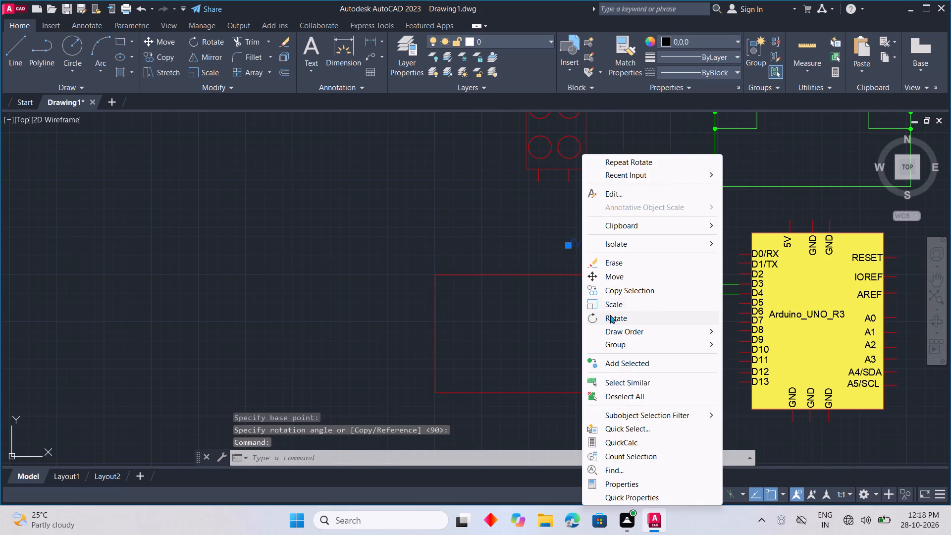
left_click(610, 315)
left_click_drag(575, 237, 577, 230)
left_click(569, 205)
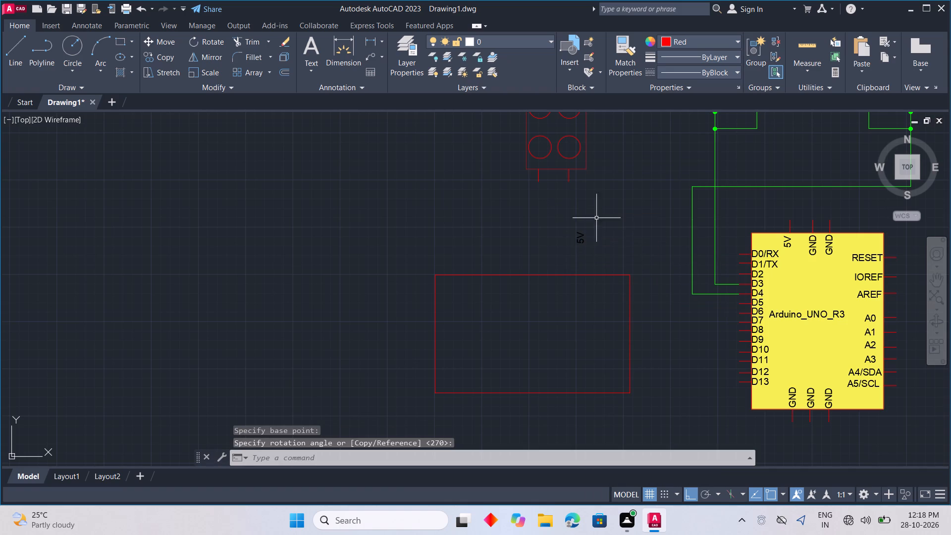
Move the copied 5V label with Ortho off into the new rectangle's lower-left corner, just above its bottom edge.
left_click(578, 241)
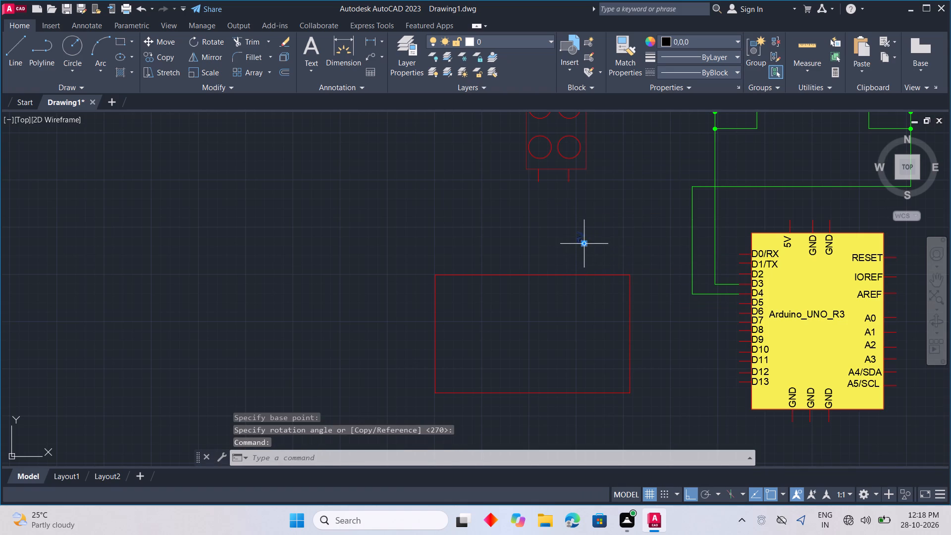
left_click(584, 243)
left_click_drag(692, 488, 680, 489)
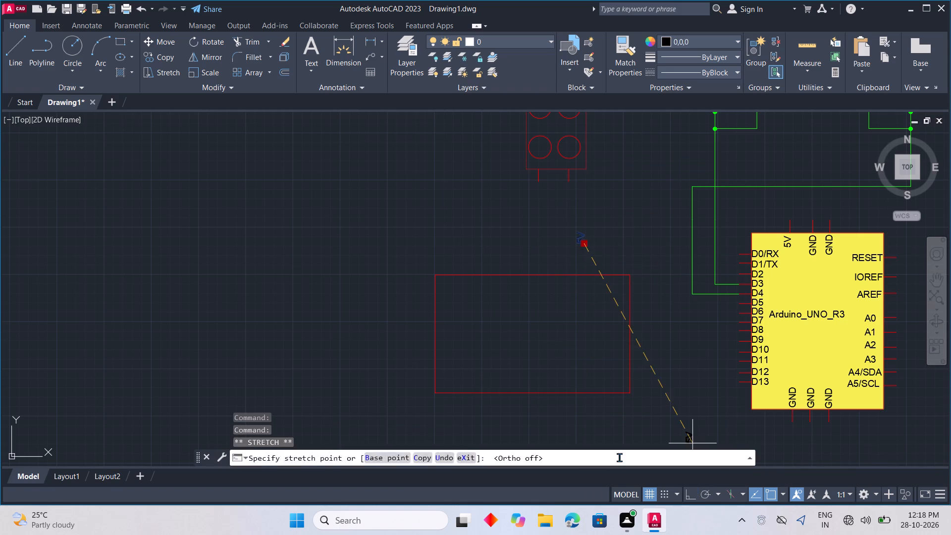
middle_click_drag(488, 362, 659, 328)
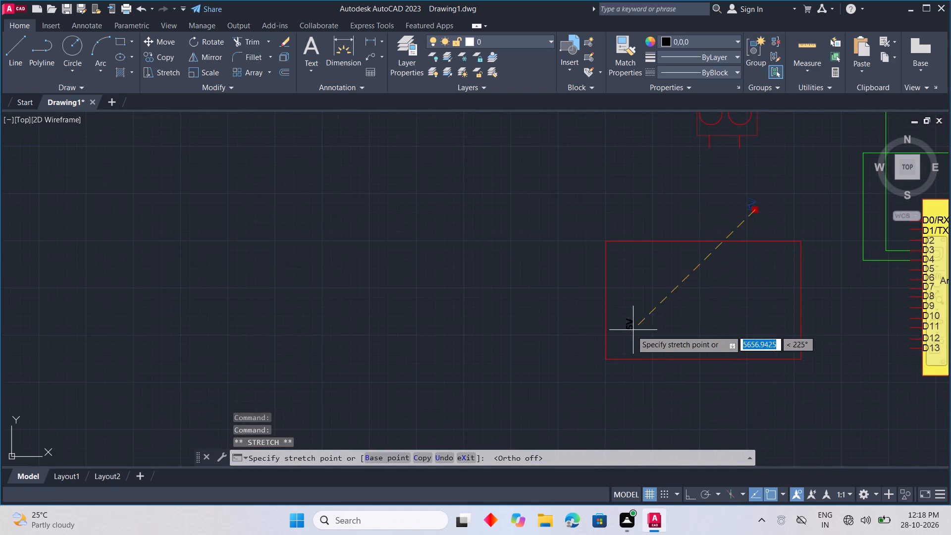
scroll(627, 346, "up", 2)
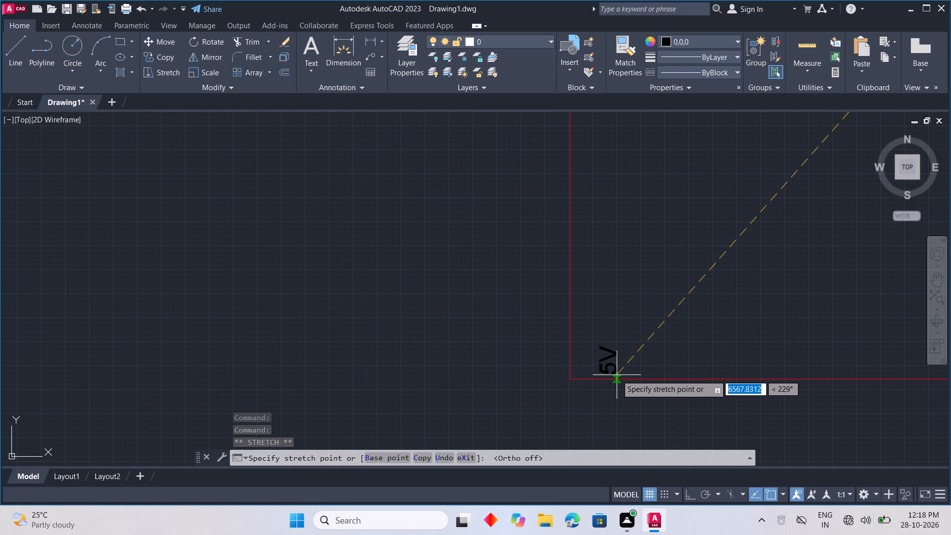
scroll(617, 374, "up", 1)
left_click(615, 374)
scroll(676, 352, "down", 2)
key("Escape")
scroll(673, 368, "down", 3)
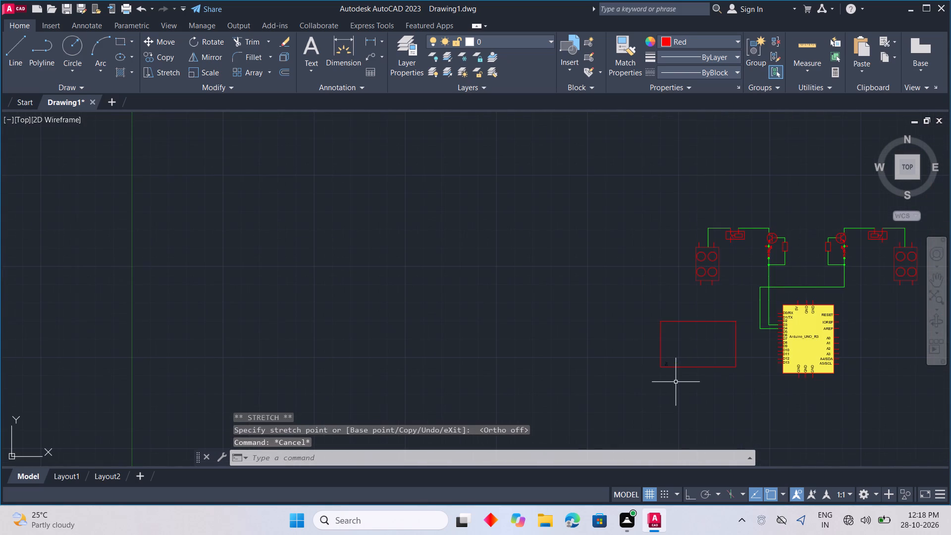
Change the text of the vertical label in the new rectangle's lower-left corner to RS.
scroll(673, 379, "up", 1)
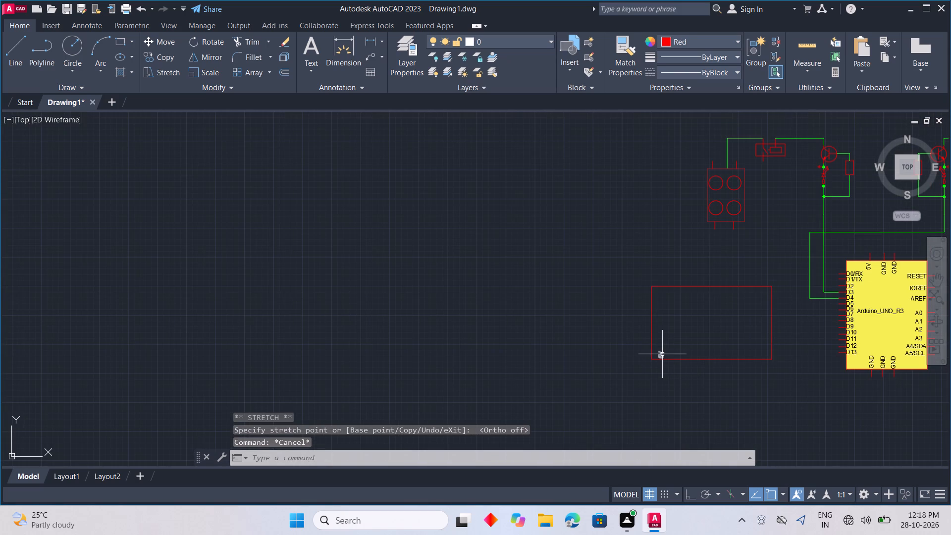
middle_click_drag(661, 354, 526, 321)
middle_click_drag(587, 339, 595, 363)
scroll(592, 348, "down", 1)
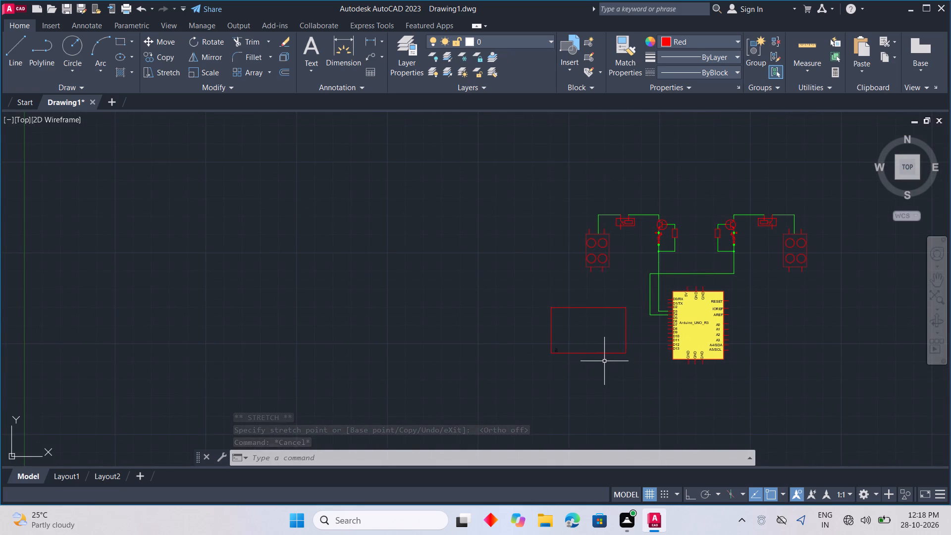
middle_click_drag(605, 361, 609, 300)
scroll(566, 291, "up", 1)
left_click(556, 286)
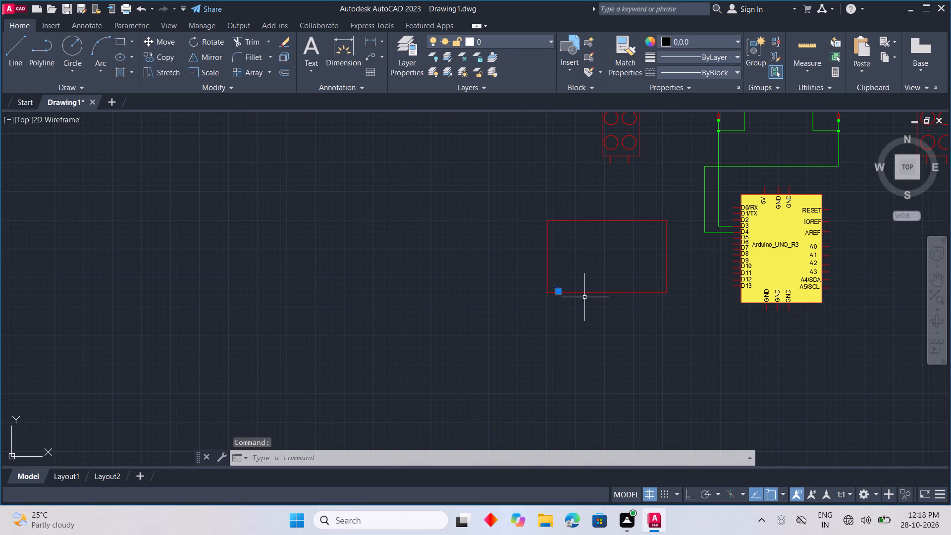
key("Escape")
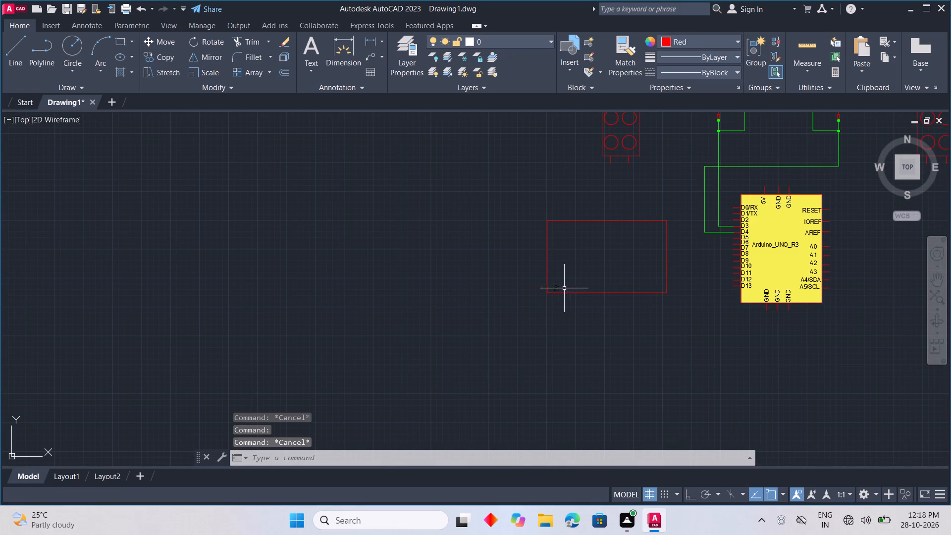
scroll(564, 286, "up", 2)
double_click(538, 286)
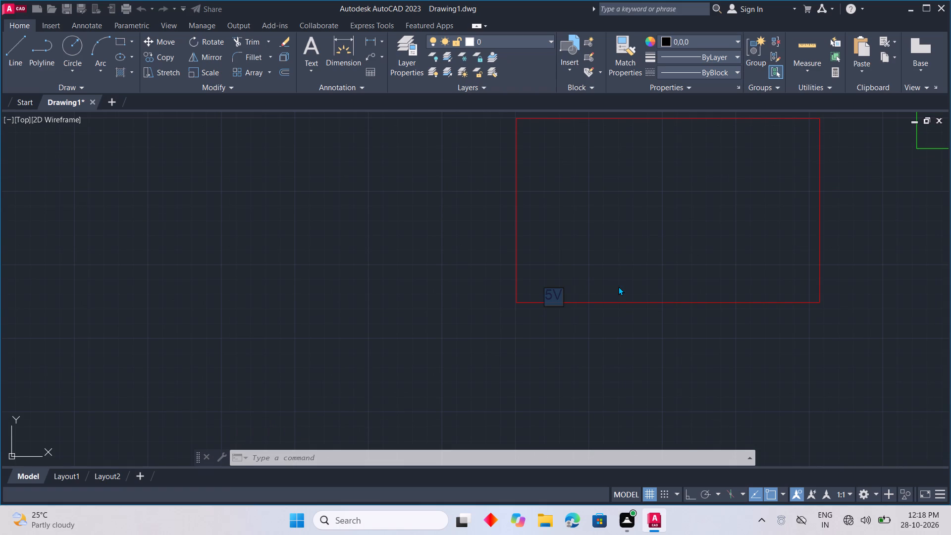
type("RS")
key("space")
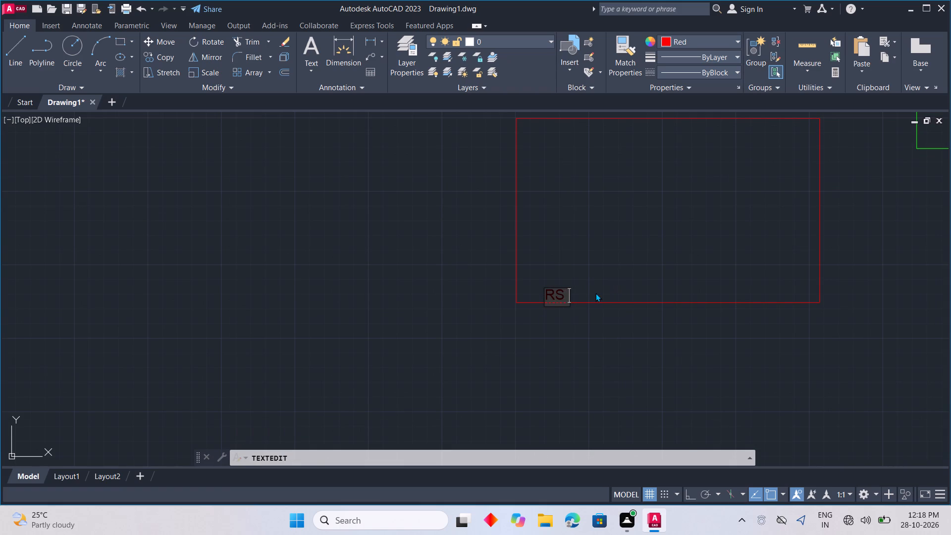
left_click(618, 288)
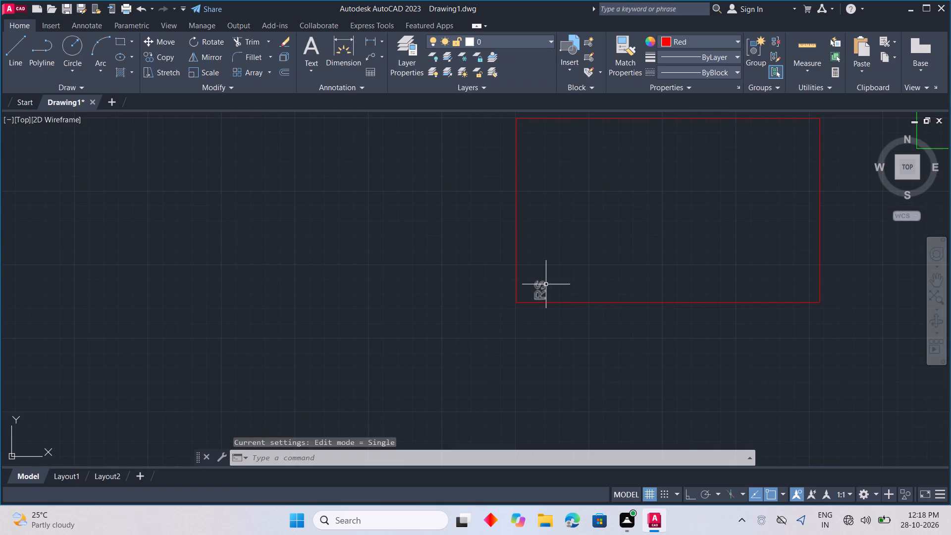
Copy the RS label with Ortho on, placing two copies beside it along the rectangle's bottom edge.
left_click(545, 284)
right_click(569, 282)
left_click(622, 289)
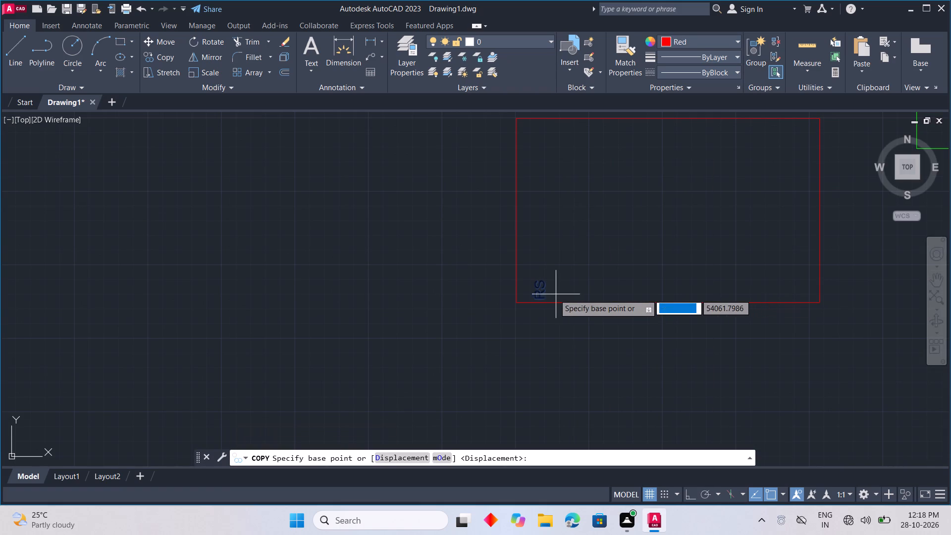
left_click(545, 297)
scroll(560, 302, "up", 2)
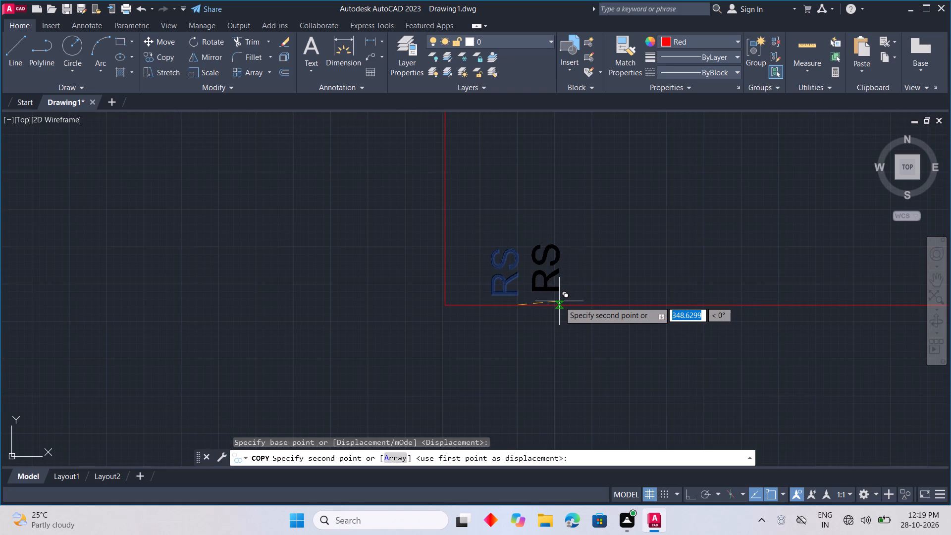
scroll(559, 301, "up", 2)
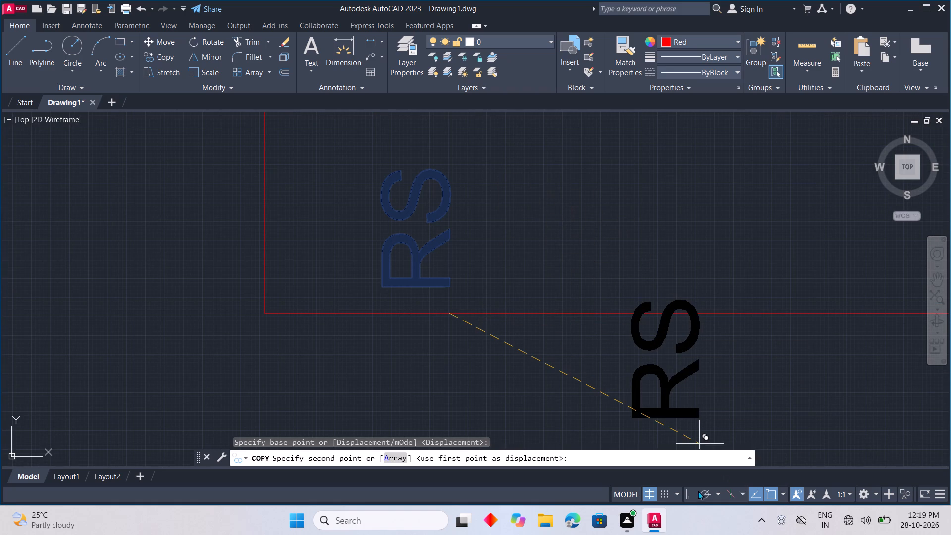
left_click(682, 490)
left_click(691, 492)
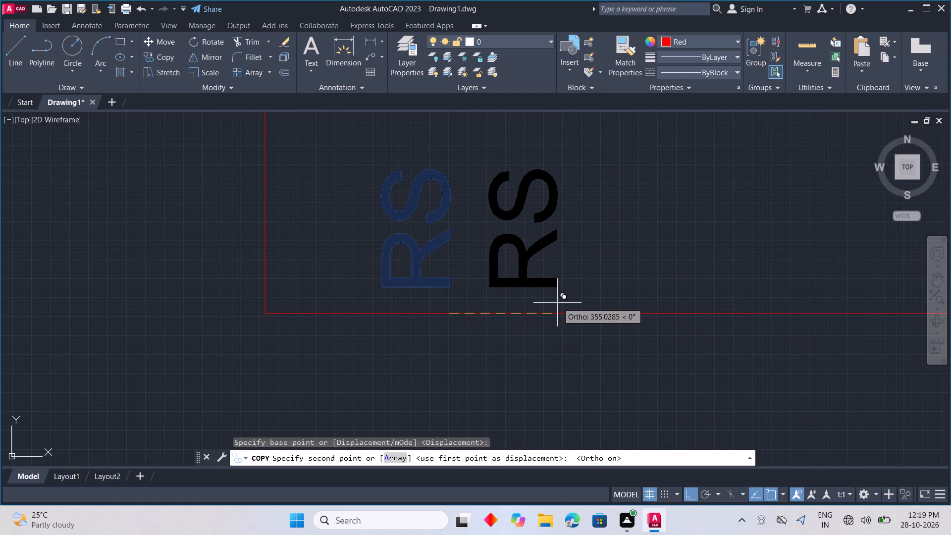
left_click(579, 307)
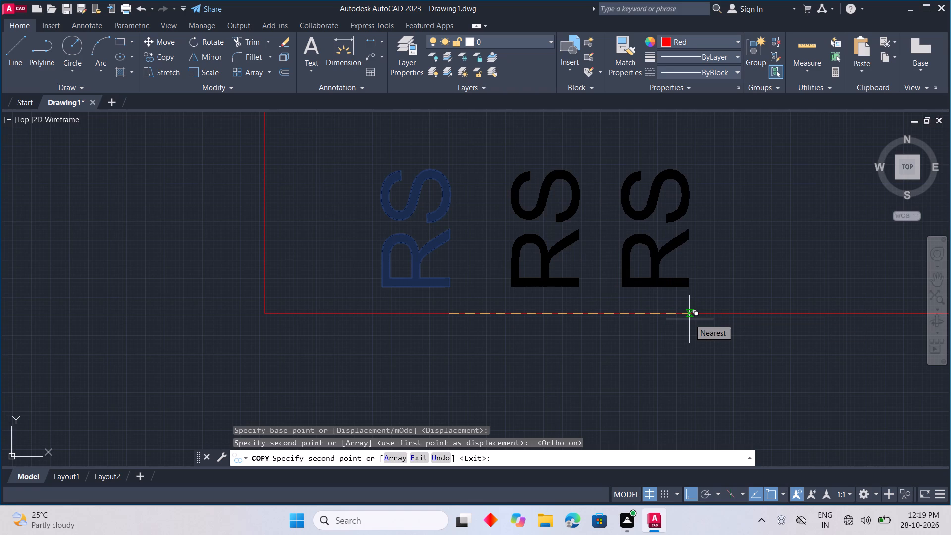
left_click(689, 319)
Place eight more RS copies in a row along the rectangle's bottom edge, after a wider gap from the first three labels.
middle_click_drag(752, 311, 532, 339)
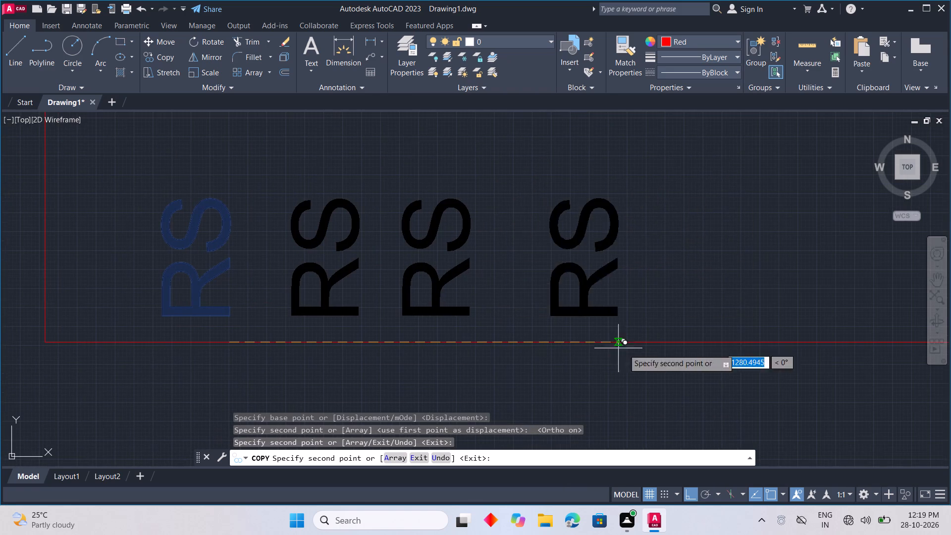
middle_click_drag(702, 356, 581, 337)
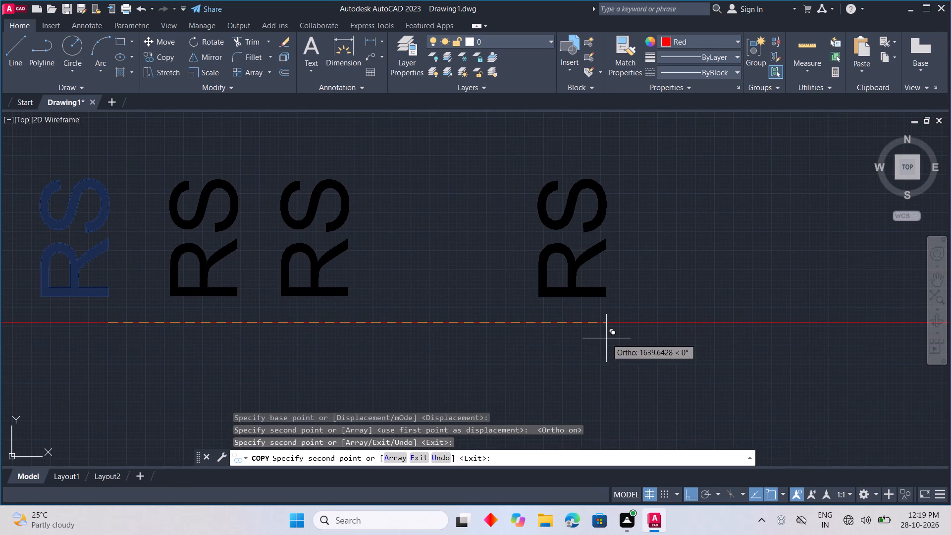
left_click(620, 340)
left_click(727, 353)
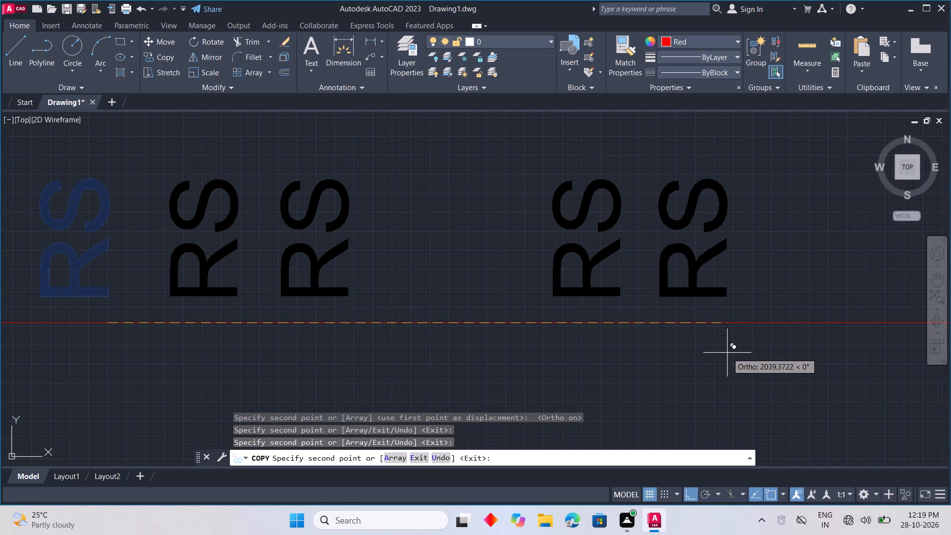
middle_click_drag(678, 359, 528, 354)
left_click(684, 354)
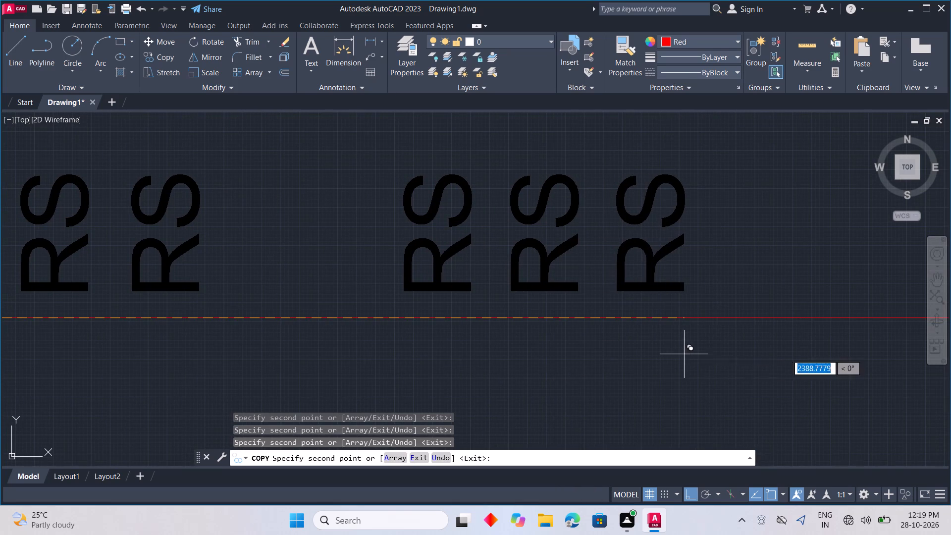
middle_click_drag(707, 352, 548, 356)
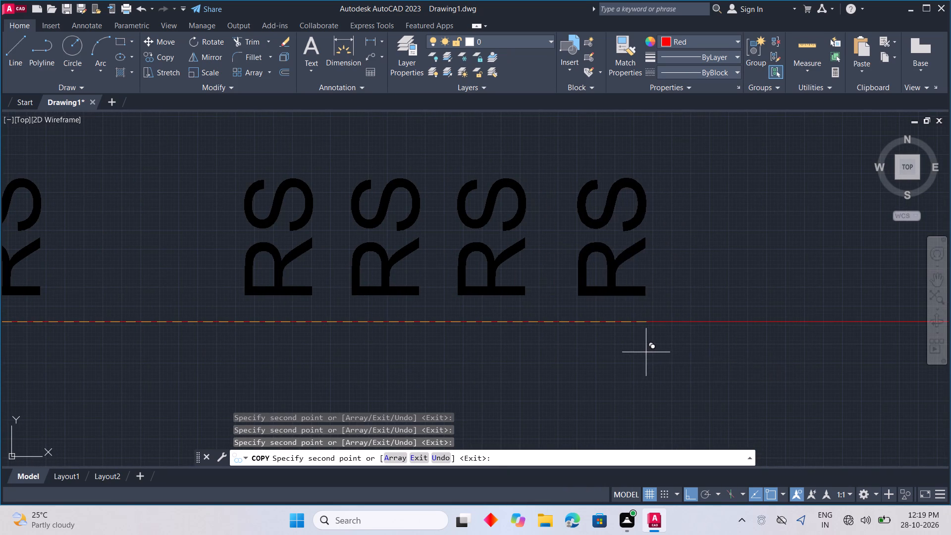
left_click(646, 352)
middle_click_drag(673, 348, 572, 351)
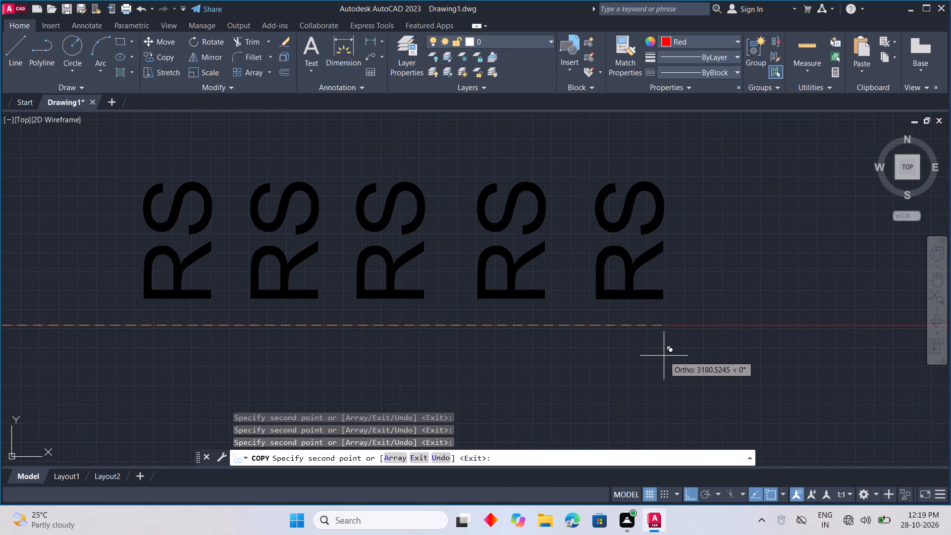
left_click(659, 357)
middle_click_drag(697, 353, 557, 364)
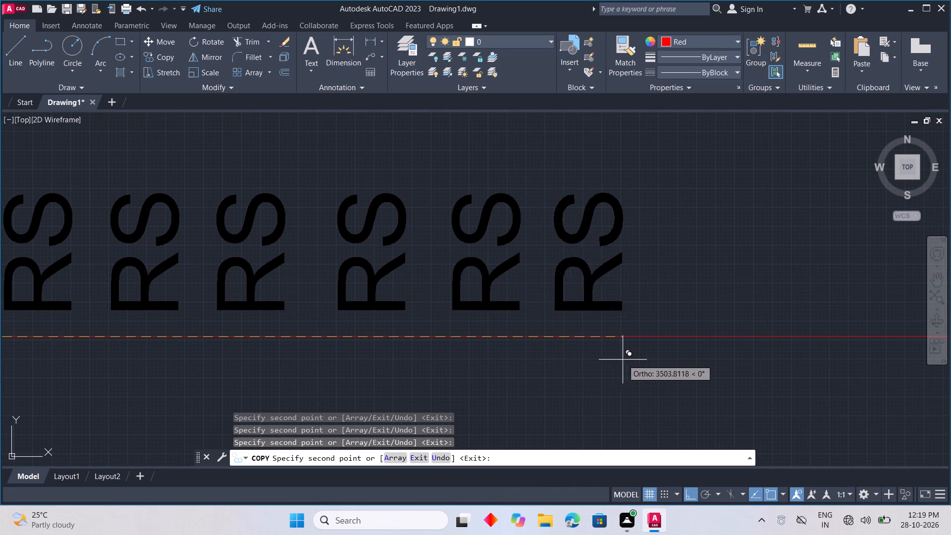
left_click_drag(630, 364, 641, 365)
left_click(753, 372)
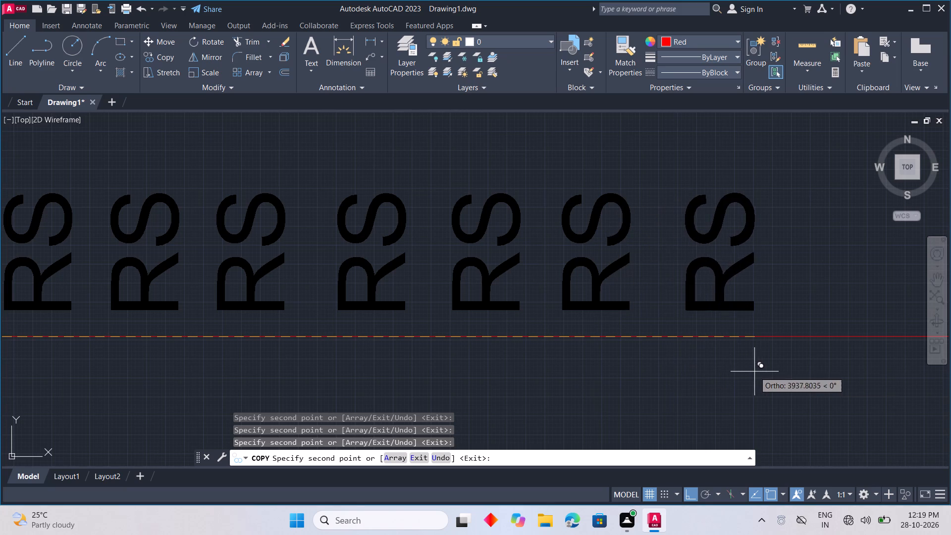
scroll(763, 369, "down", 1)
middle_click_drag(763, 369, 599, 388)
left_click(684, 384)
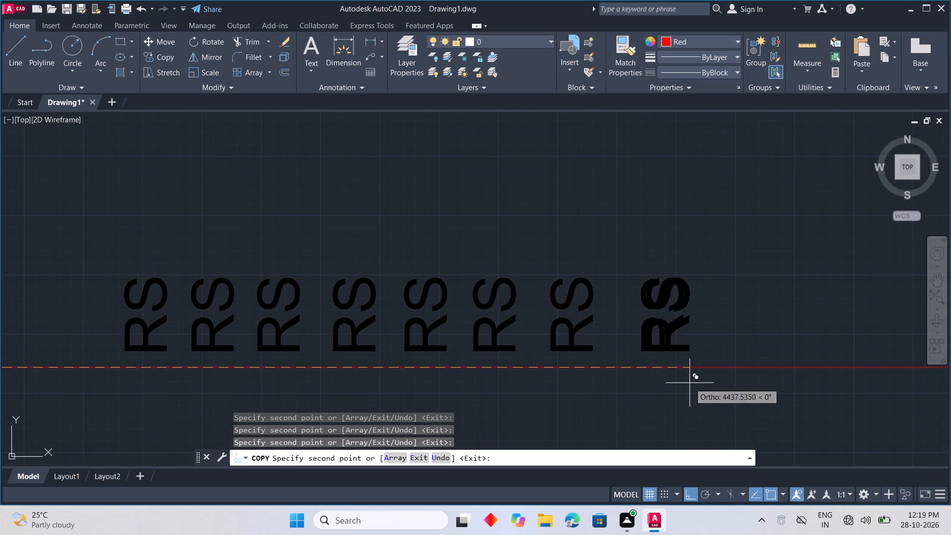
scroll(733, 377, "down", 2)
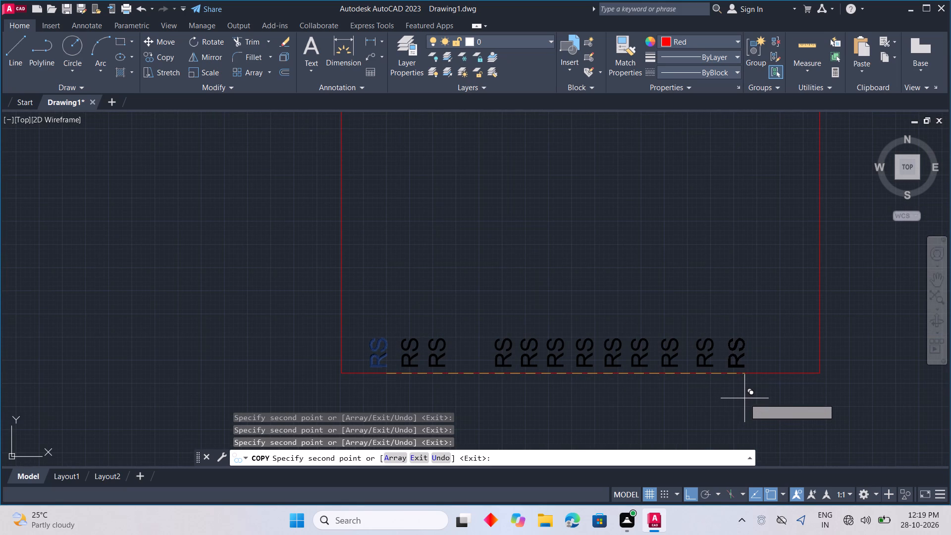
key("Escape")
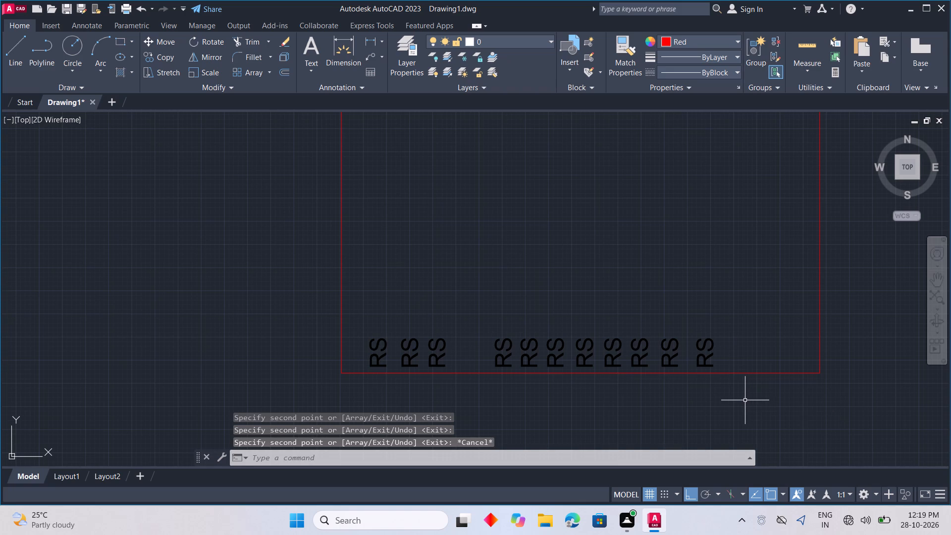
Change the second label from the left in the rectangle's bottom row to R/W.
double_click(405, 342)
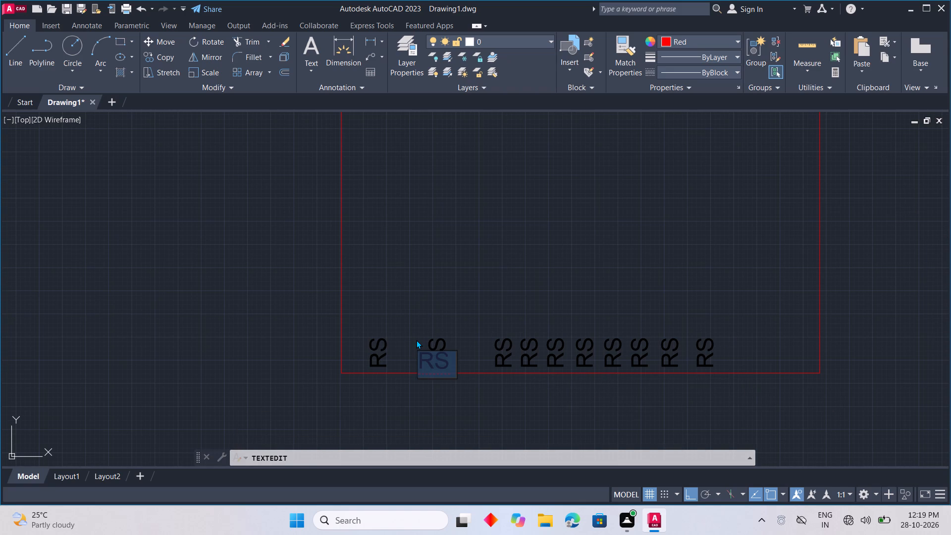
type("R/E")
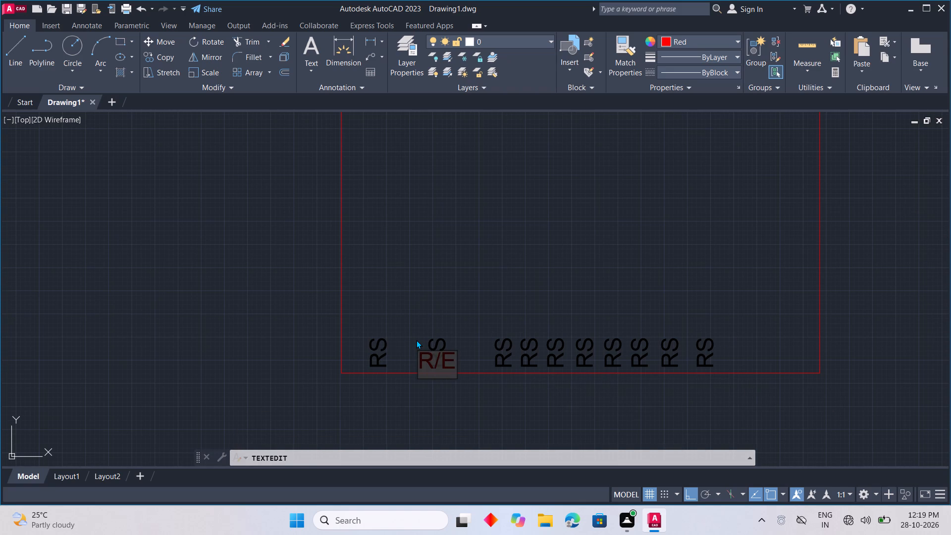
key("BackSpace")
key("w")
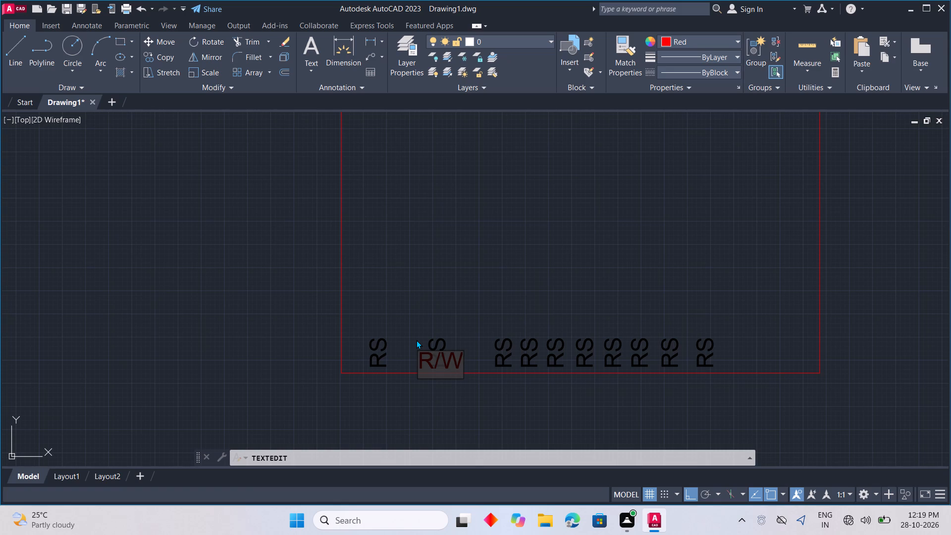
left_click(432, 381)
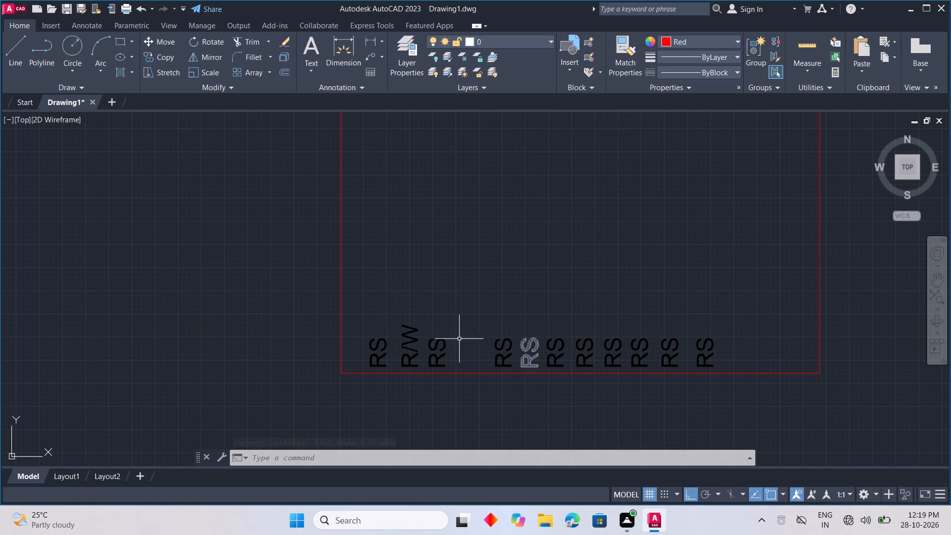
Change the third label from the left in the bottom row to E.
double_click(429, 345)
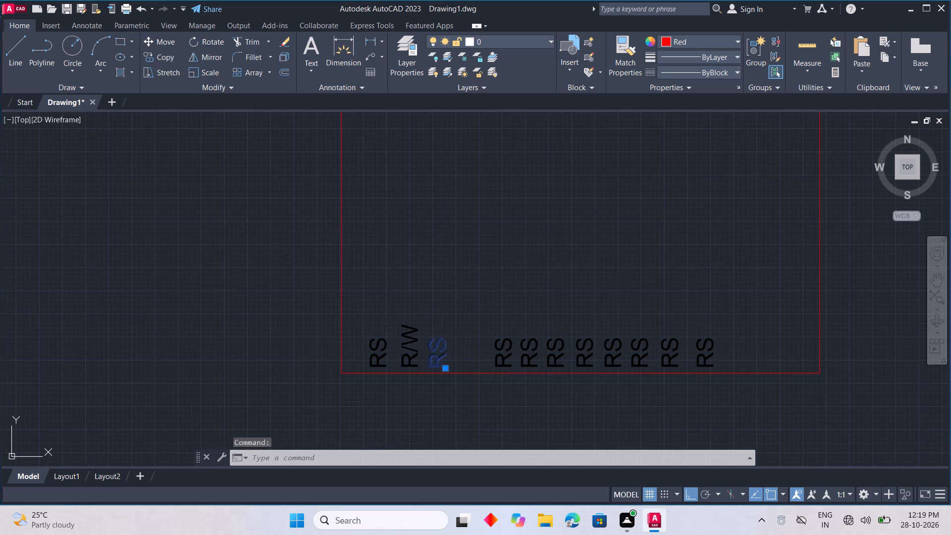
key("e")
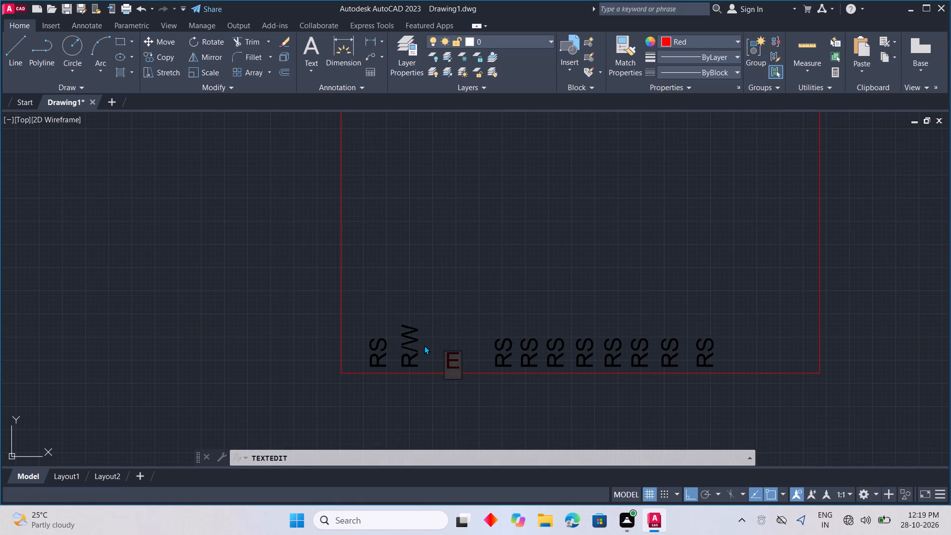
key("space")
left_click(473, 324)
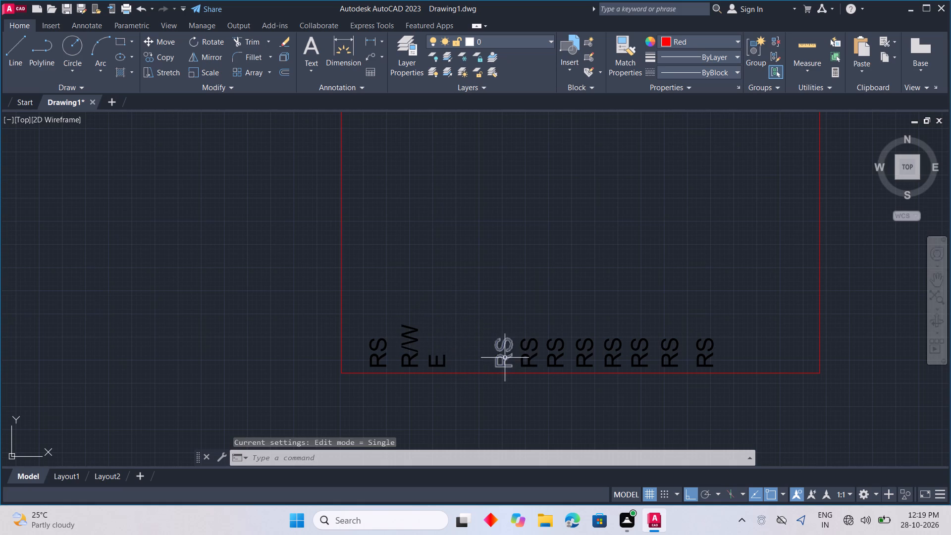
Change the fourth label, the first one after the wider gap, to DO.
double_click(505, 357)
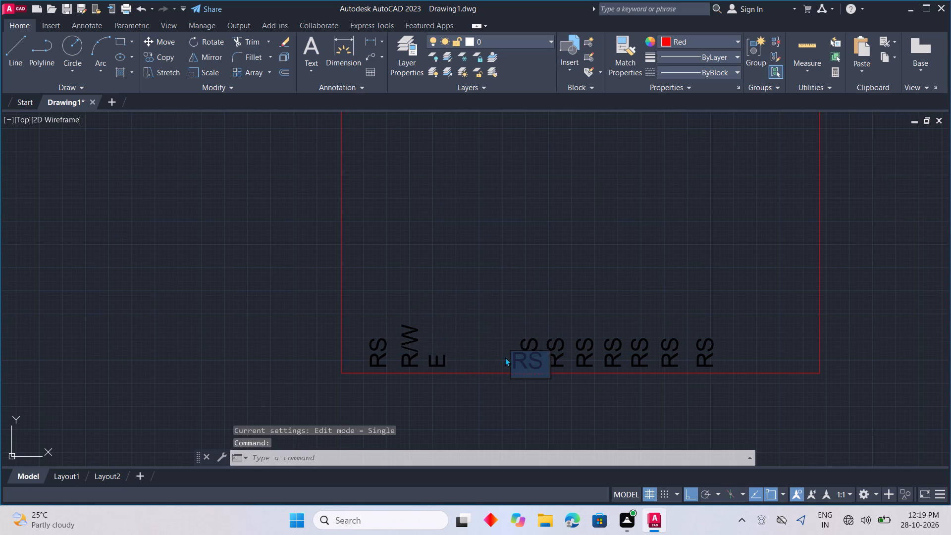
key("d")
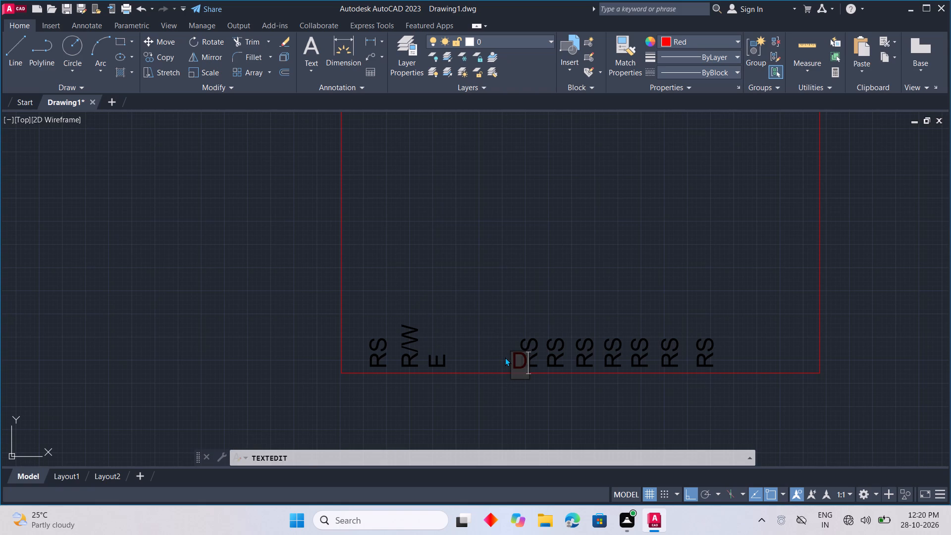
key("o")
key("Return")
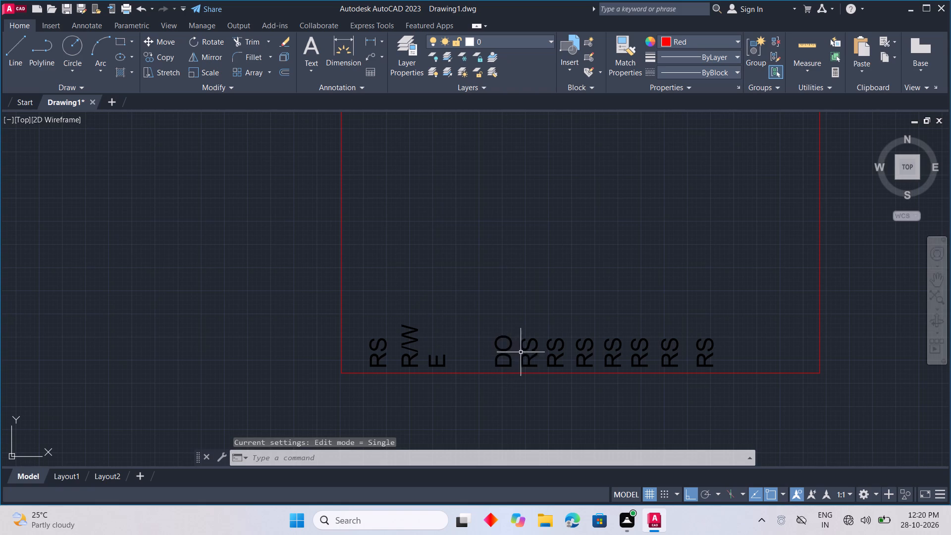
Change the fifth and sixth labels in the rectangle's bottom row, just after DO, to D1 and D2.
double_click(533, 350)
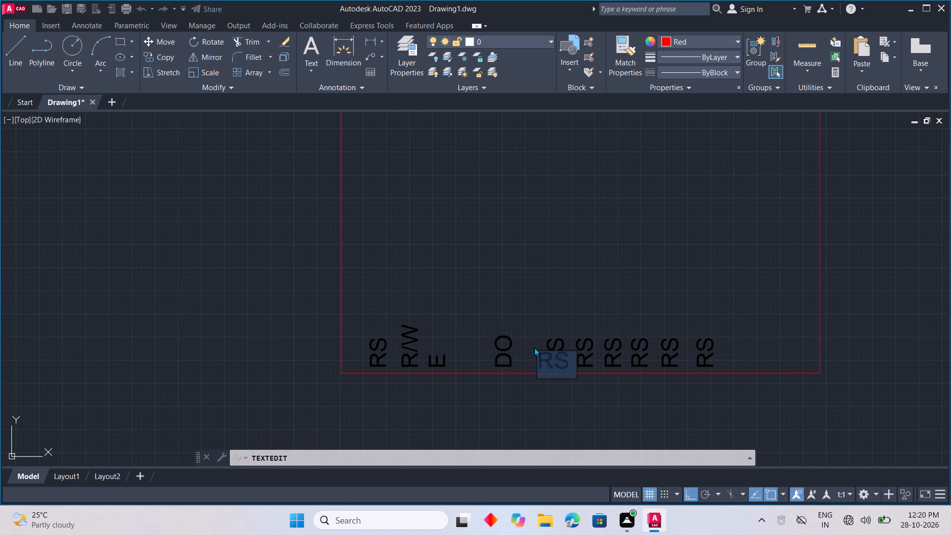
type("D1")
key("Return")
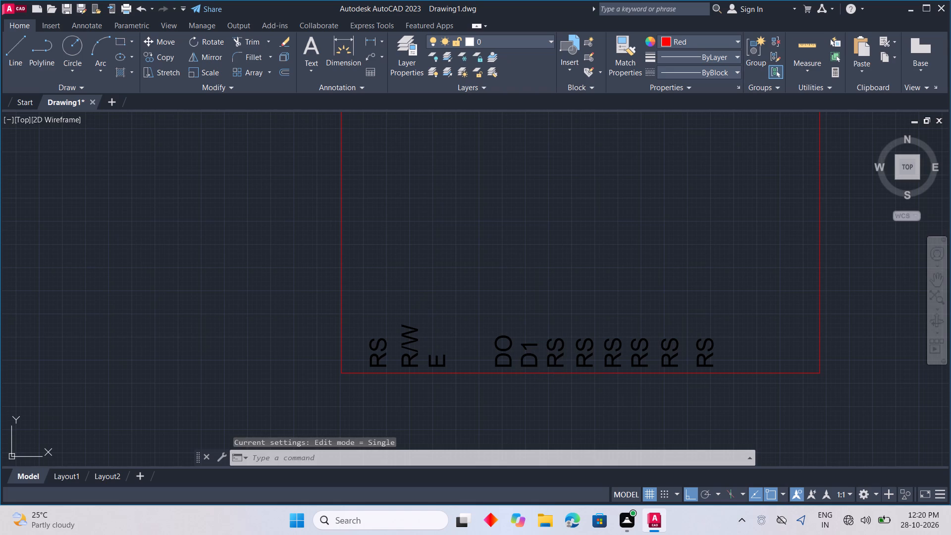
double_click(561, 347)
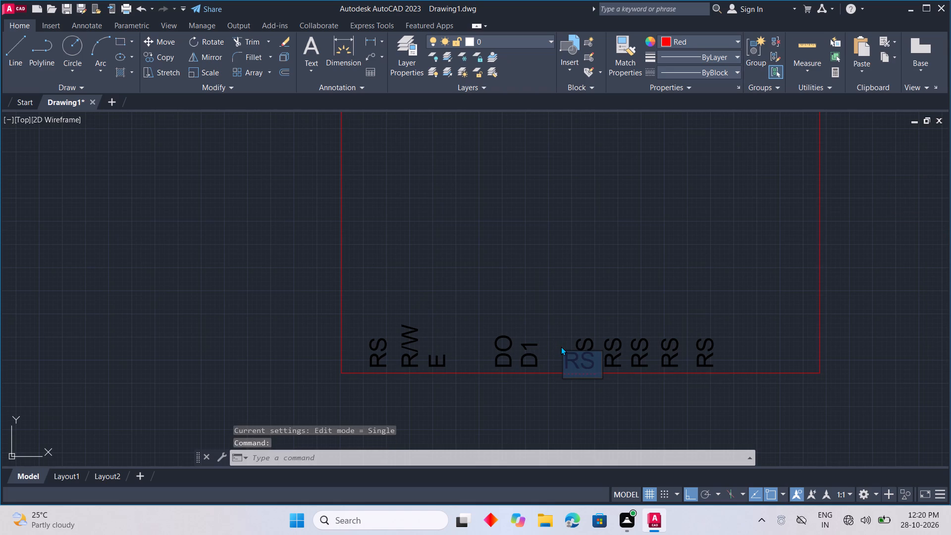
key("d")
key("d")
key("2")
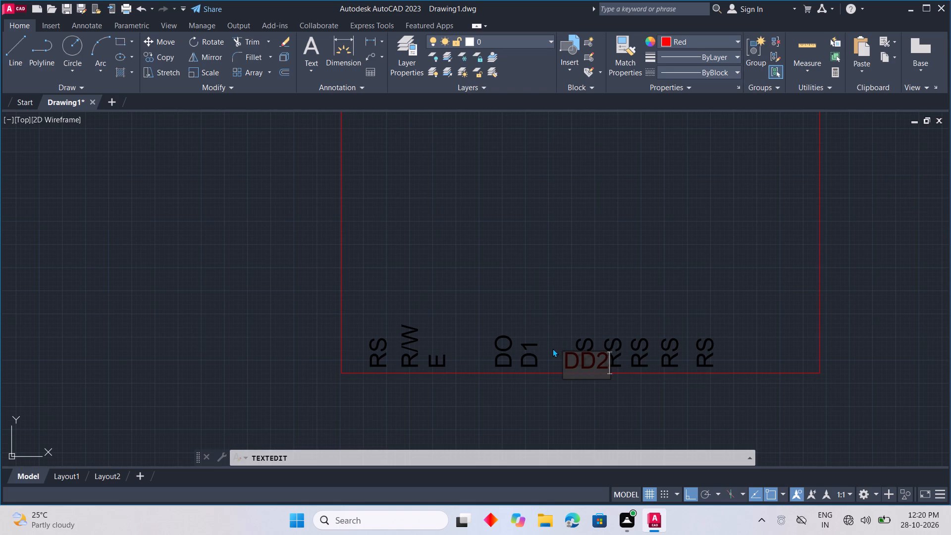
key("BackSpace")
key("BackSpace")
key("2")
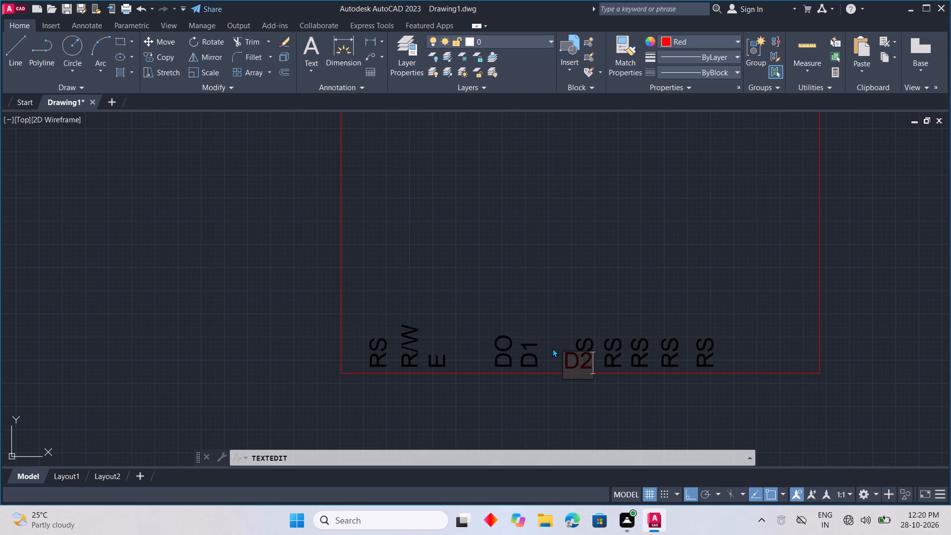
key("Return")
Change the seventh and eighth labels in the bottom row to D3 and D4.
double_click(580, 363)
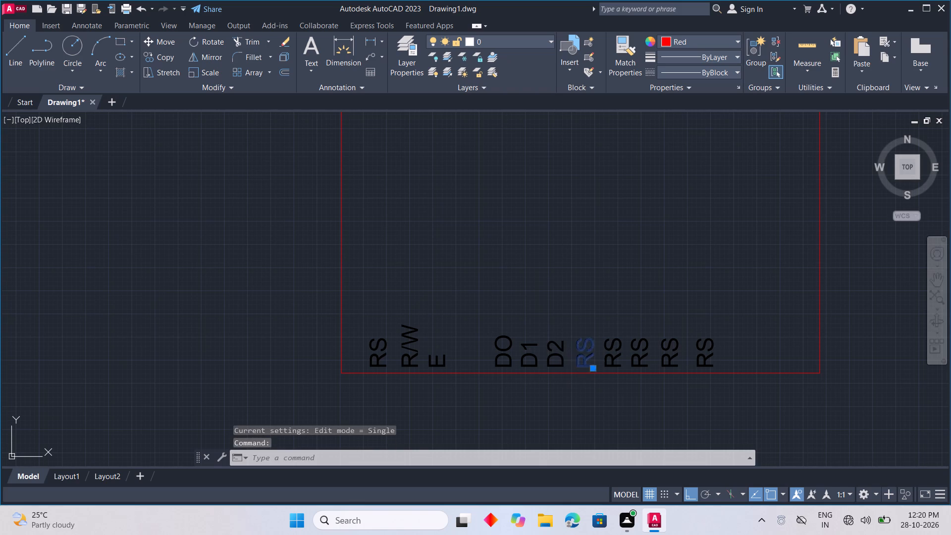
type("D3")
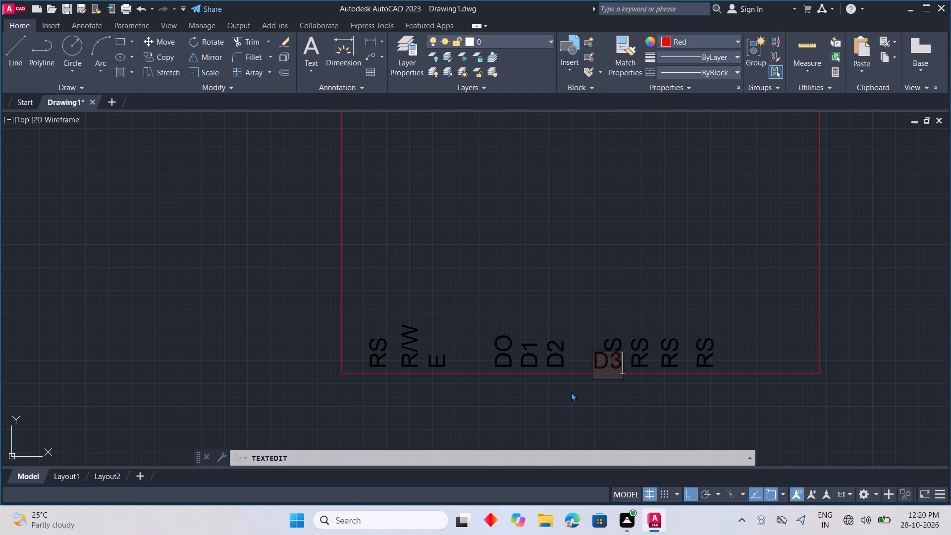
key("Return")
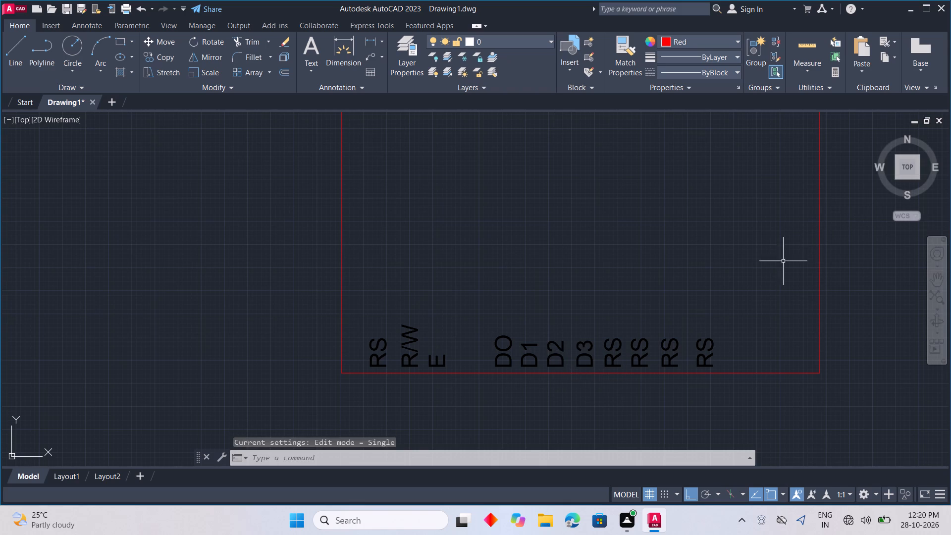
double_click(615, 354)
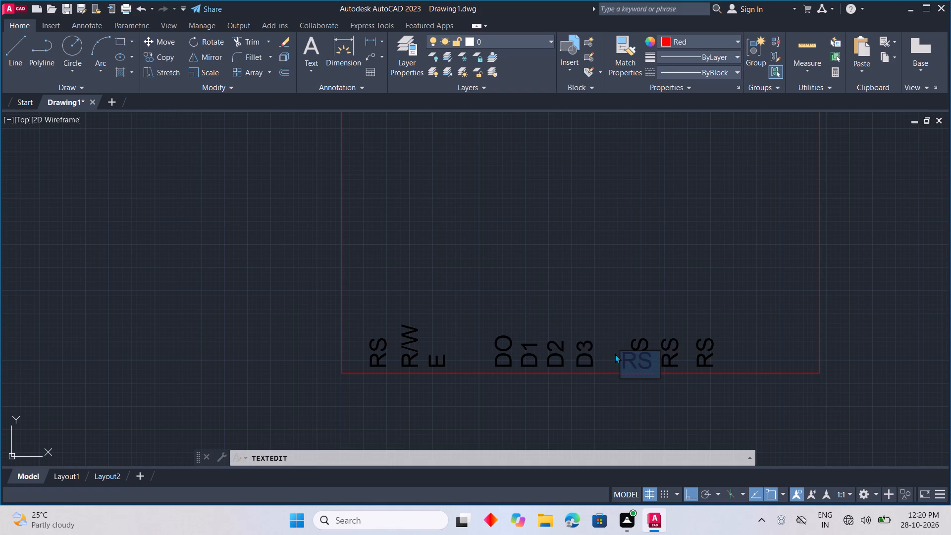
type("D4")
key("Return")
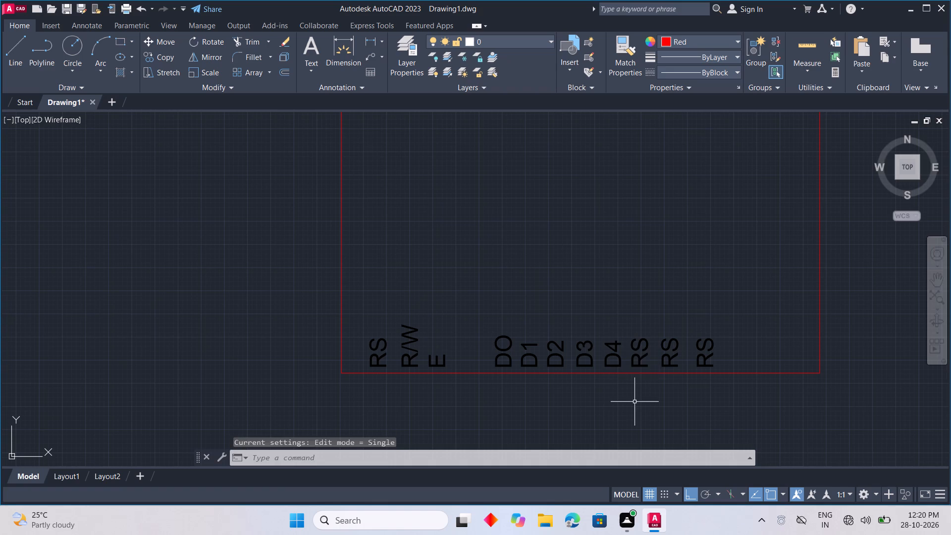
Change the ninth label in the bottom row, the RS copy just after D4, to D5.
left_click(635, 365)
left_click(635, 365)
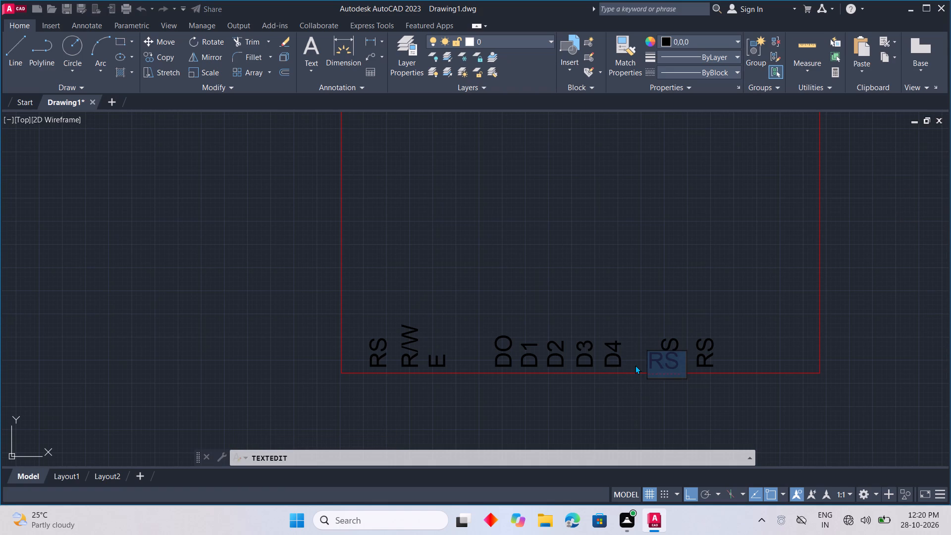
key("d")
key("5")
key("BackSpace")
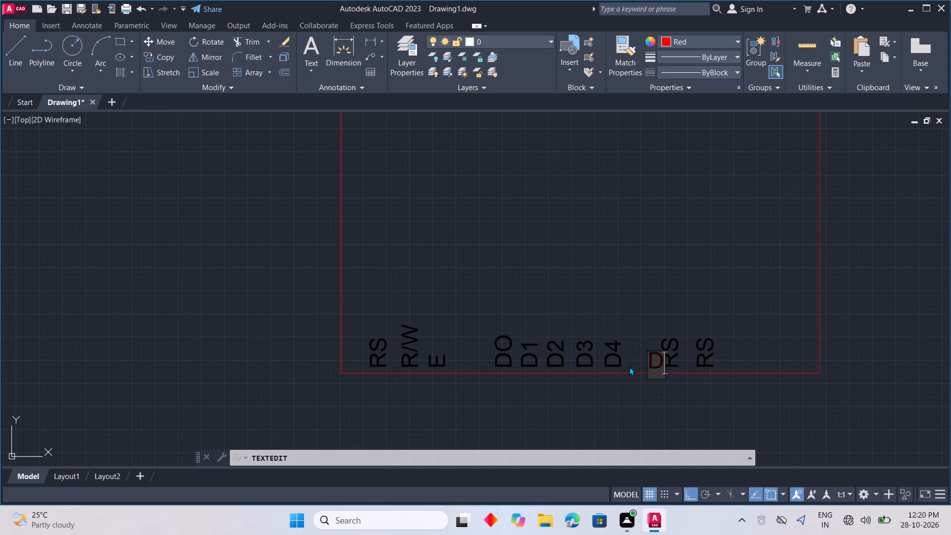
type("4D")
key("BackSpace")
key("BackSpace")
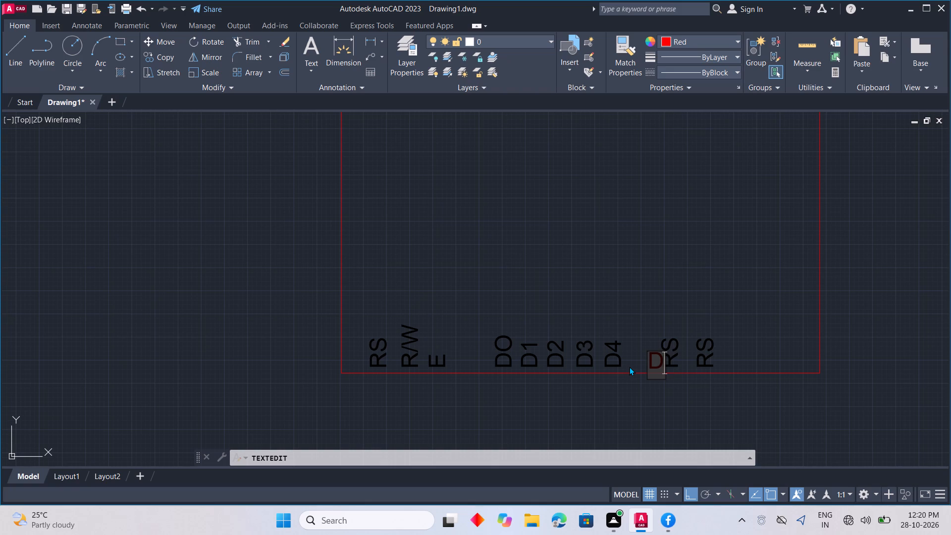
key("5")
key("Return")
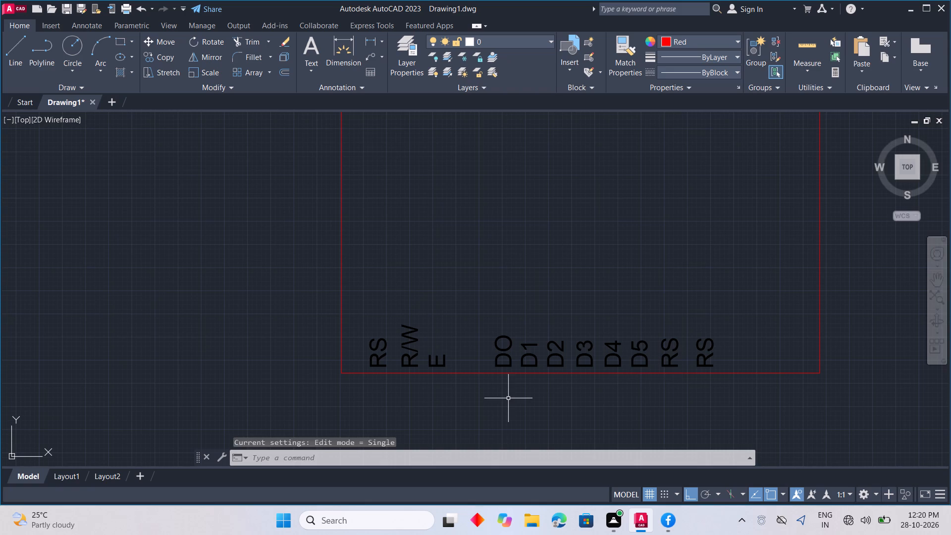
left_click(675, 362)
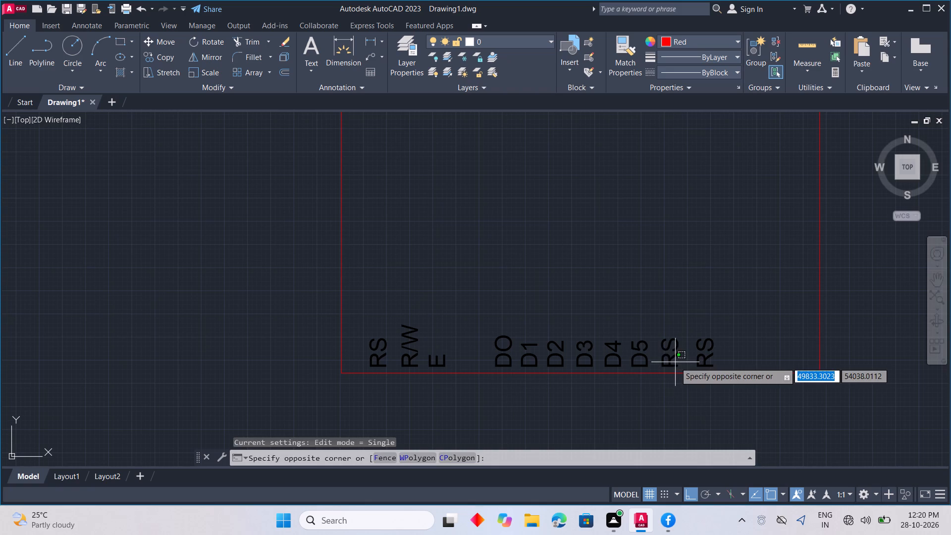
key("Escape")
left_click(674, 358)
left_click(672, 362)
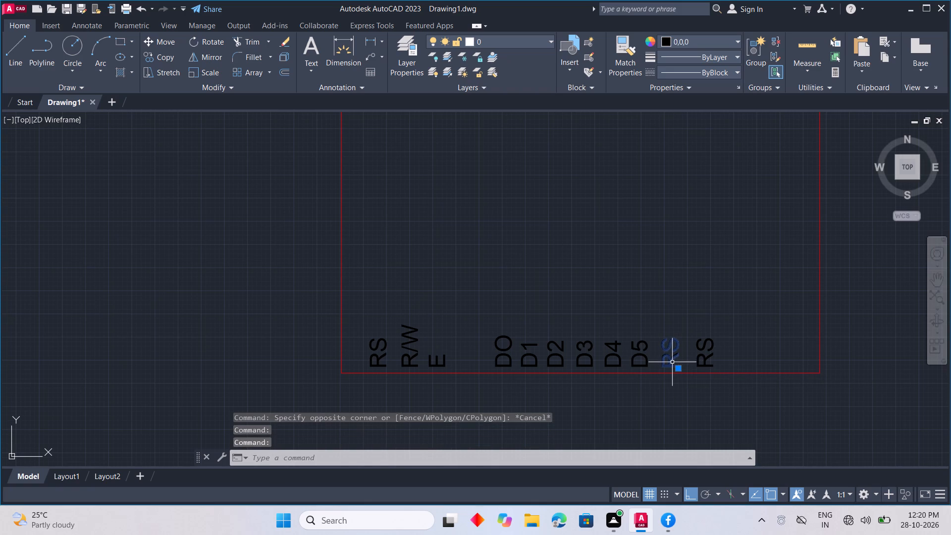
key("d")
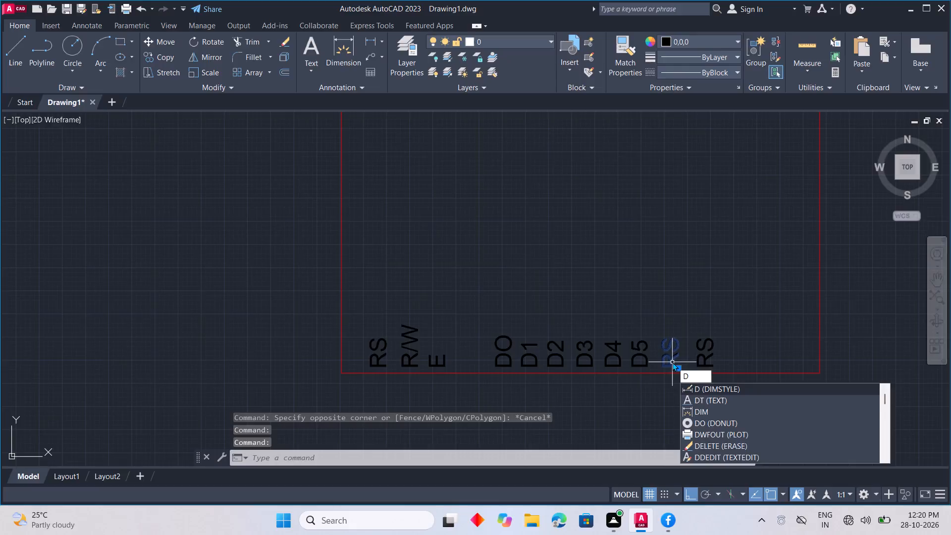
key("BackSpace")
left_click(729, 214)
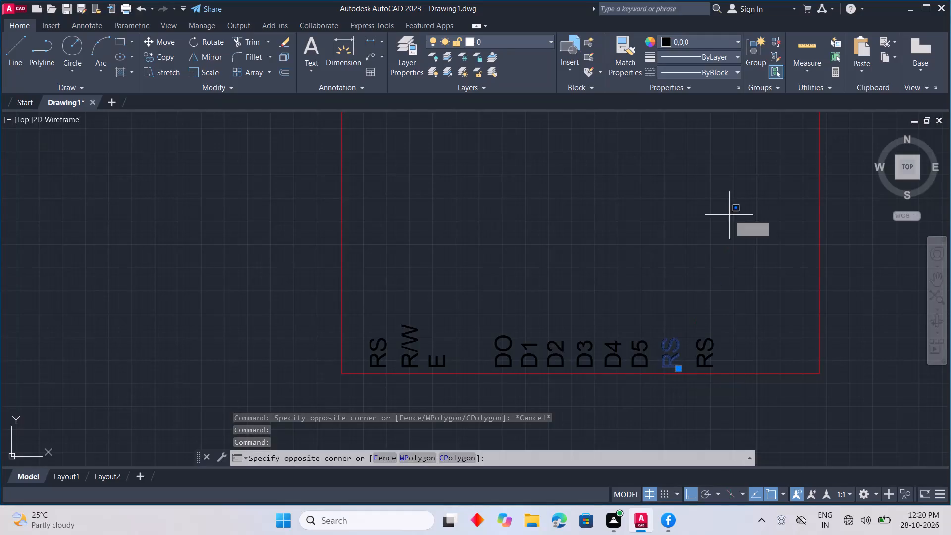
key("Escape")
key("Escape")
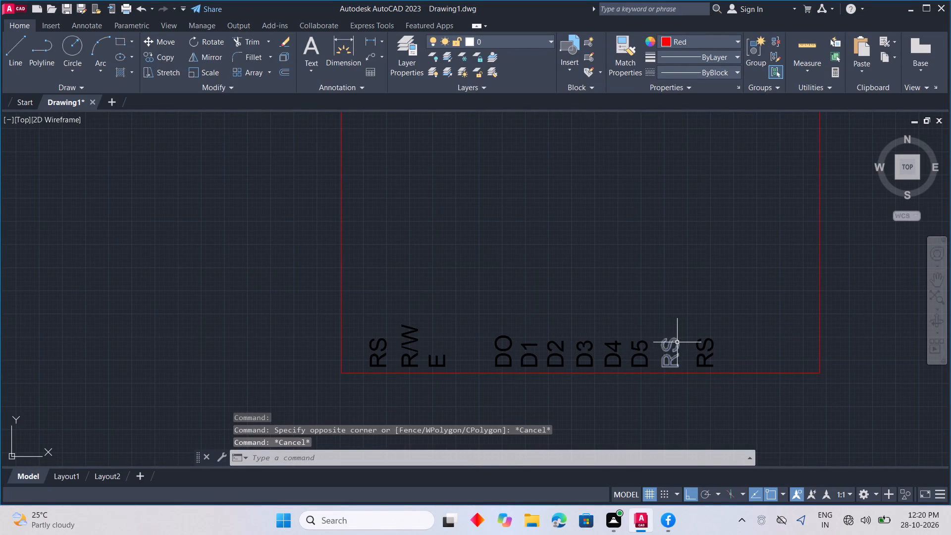
Change the RS label just after D5 in the bottom row to D6.
double_click(677, 342)
type("D5")
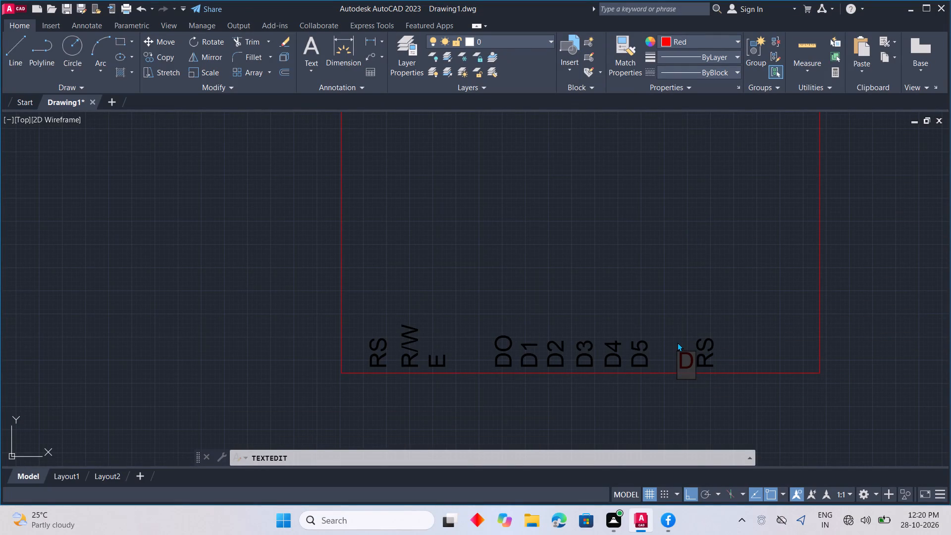
key("BackSpace")
key("6")
left_click(708, 408)
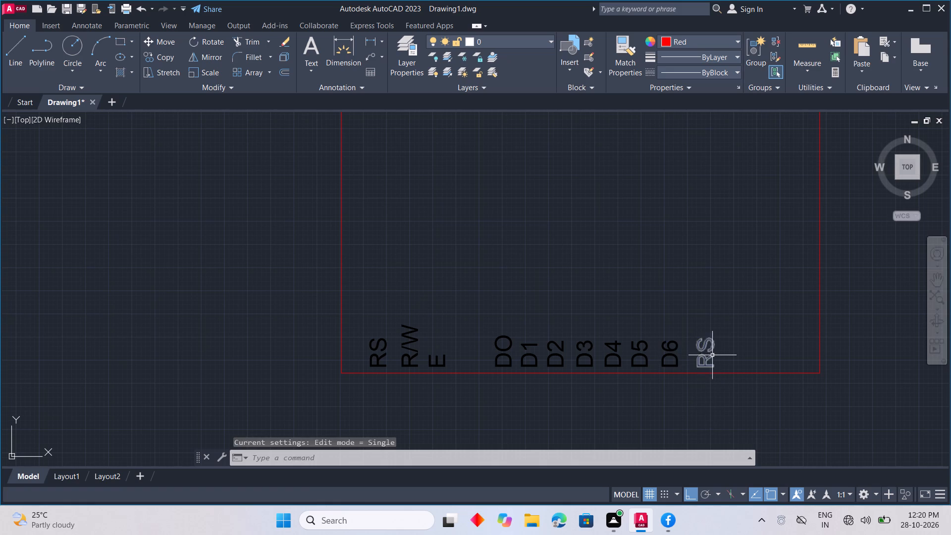
Change the last remaining RS copy at the end of the bottom row to D7.
left_click(712, 355)
left_click(712, 355)
type("D7")
left_click(695, 395)
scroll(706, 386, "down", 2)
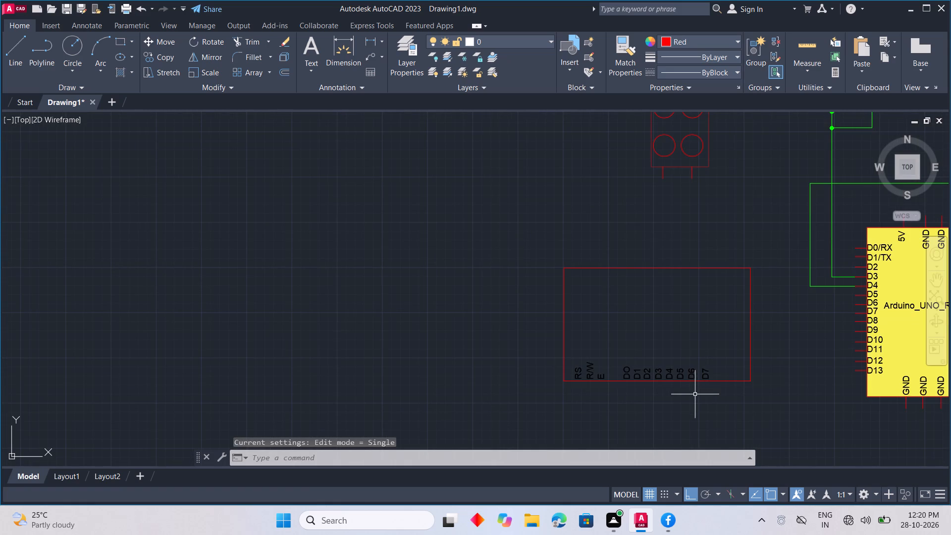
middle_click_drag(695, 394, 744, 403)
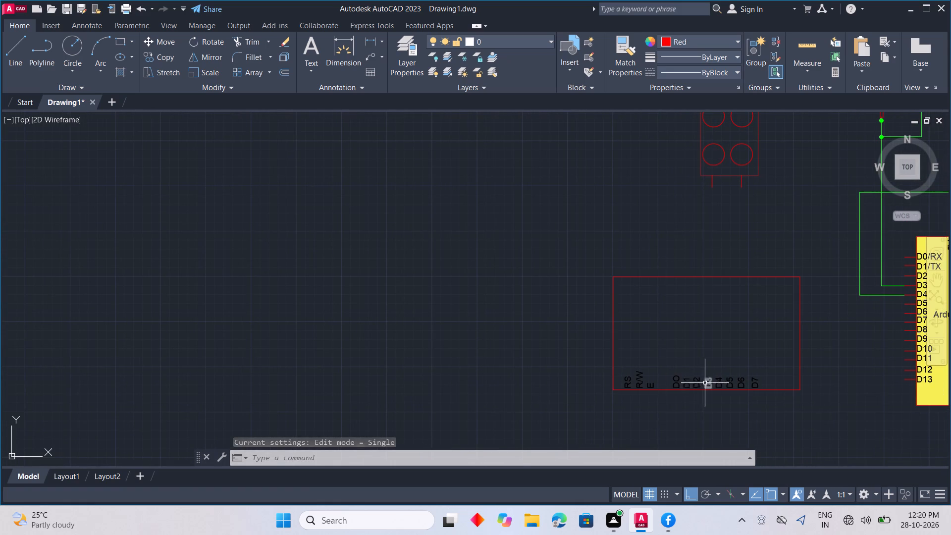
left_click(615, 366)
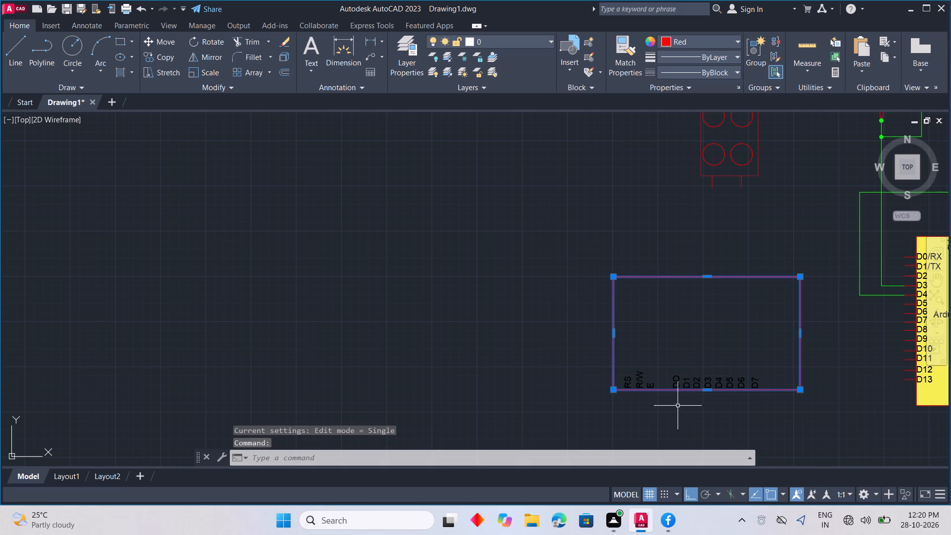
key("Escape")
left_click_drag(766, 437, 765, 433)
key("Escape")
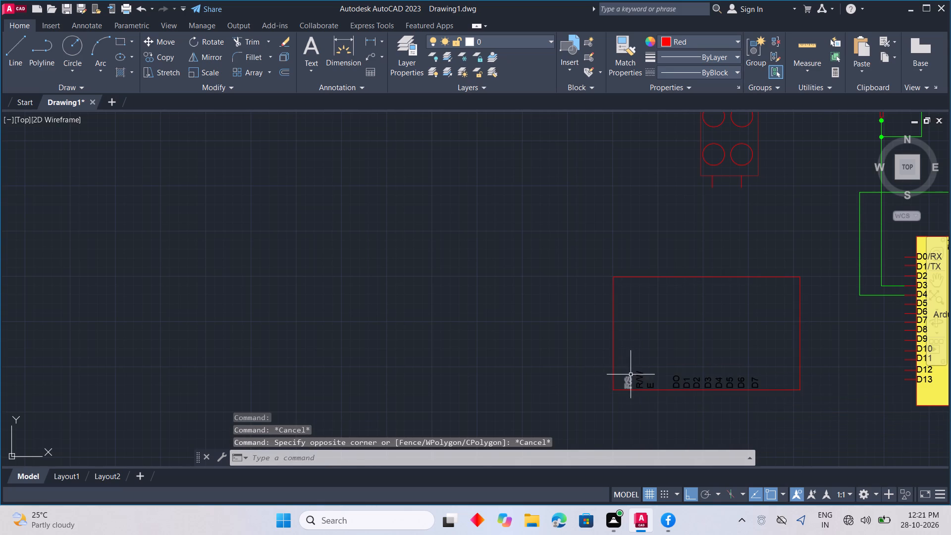
Move the whole row of pin labels, RS through D7, straight down to just below the rectangle.
left_click_drag(577, 363, 633, 373)
left_click(778, 424)
right_click(792, 426)
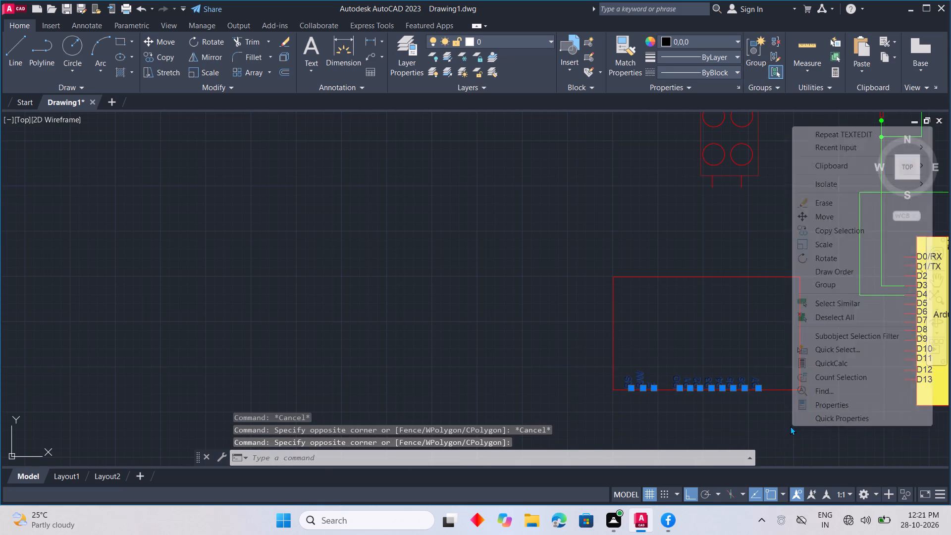
left_click(827, 220)
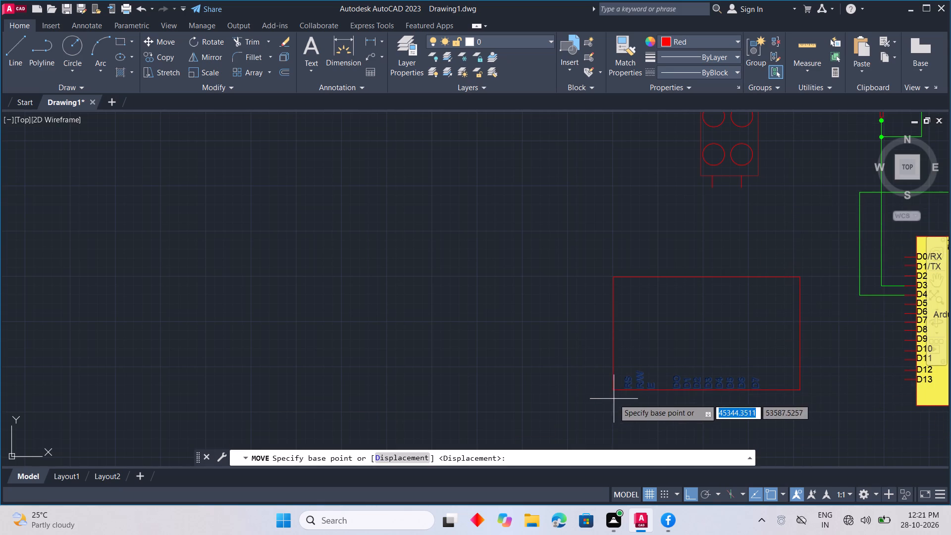
left_click(625, 384)
left_click(621, 419)
key("Escape")
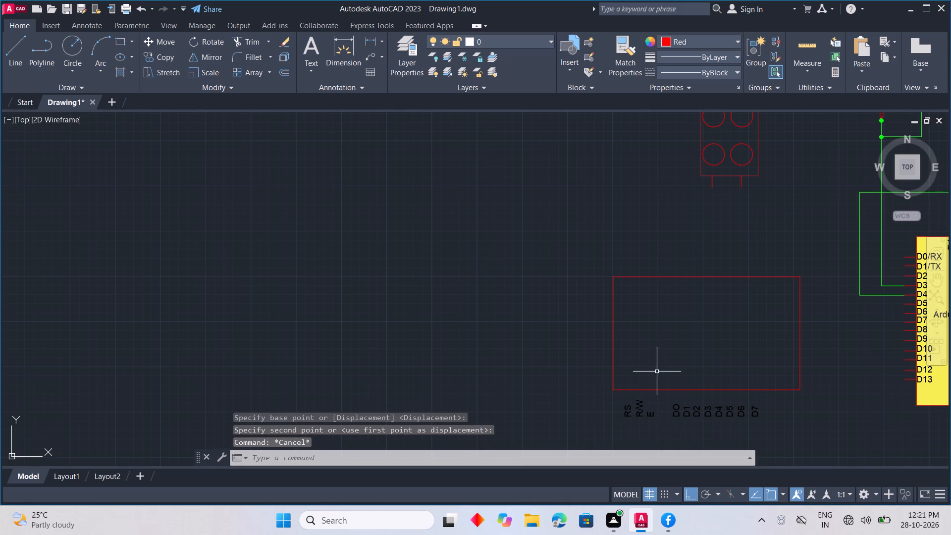
Hatch the inside of the empty rectangle with the solid yellow fill, colour 244,238,81.
type("H")
key("space")
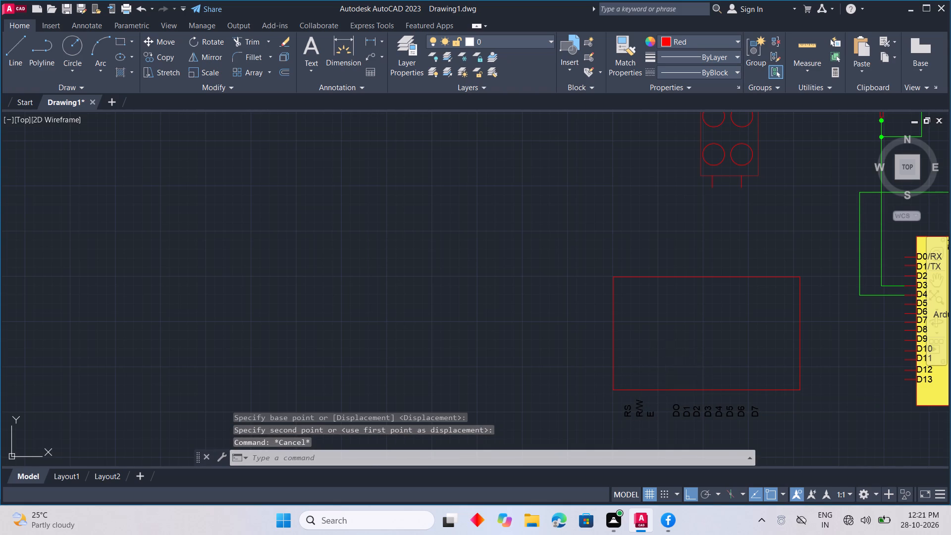
left_click(670, 365)
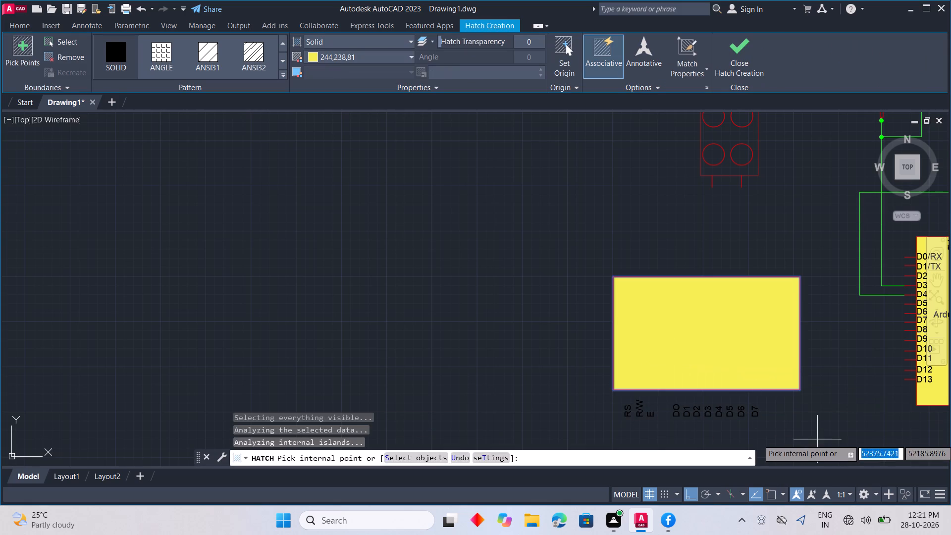
key("Escape")
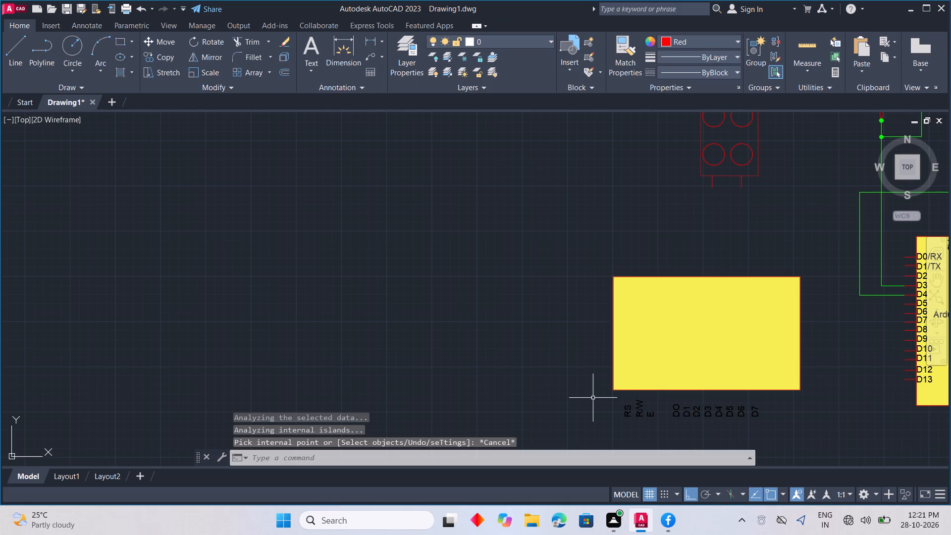
Move the row of pin labels, RS through D7, up into the yellow rectangle, just inside its lower-left corner.
left_click_drag(601, 399, 618, 402)
left_click(772, 430)
right_click(784, 425)
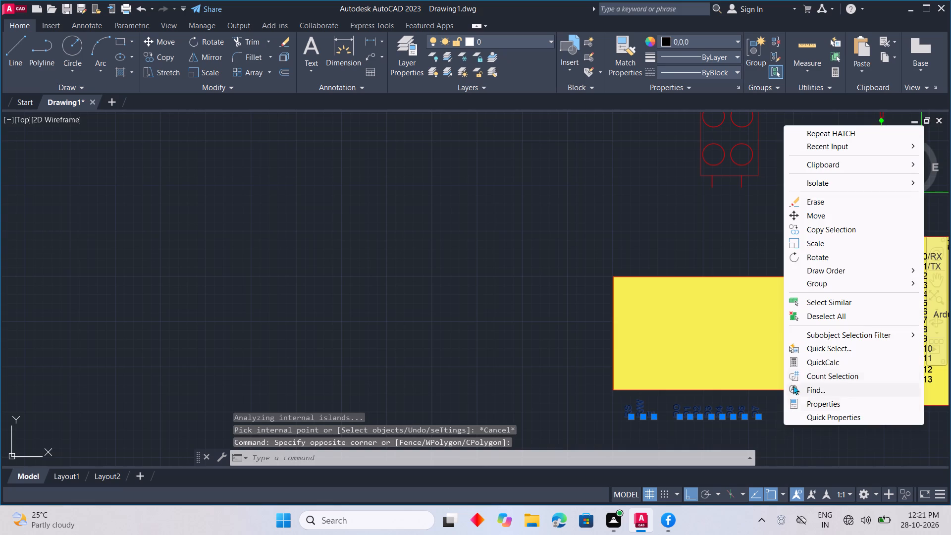
left_click(814, 219)
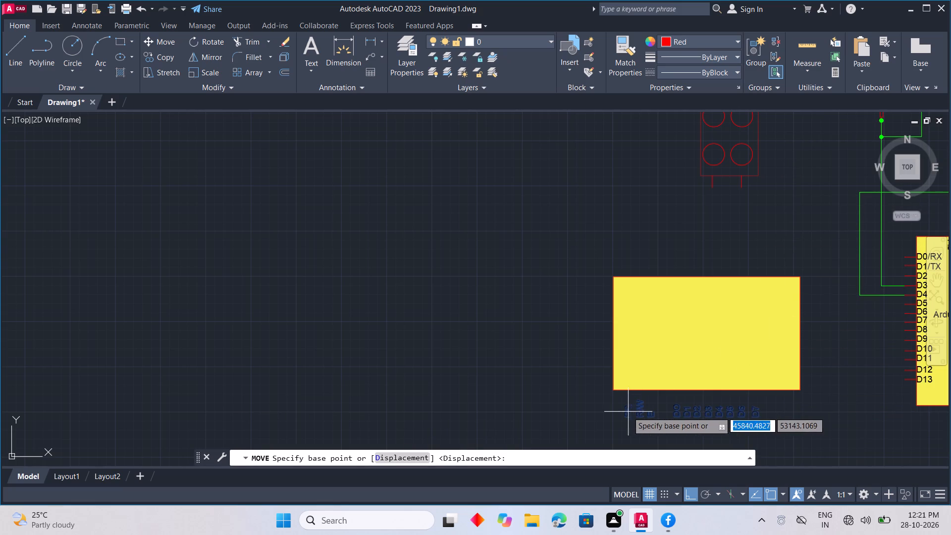
left_click(624, 417)
scroll(621, 388, "up", 1)
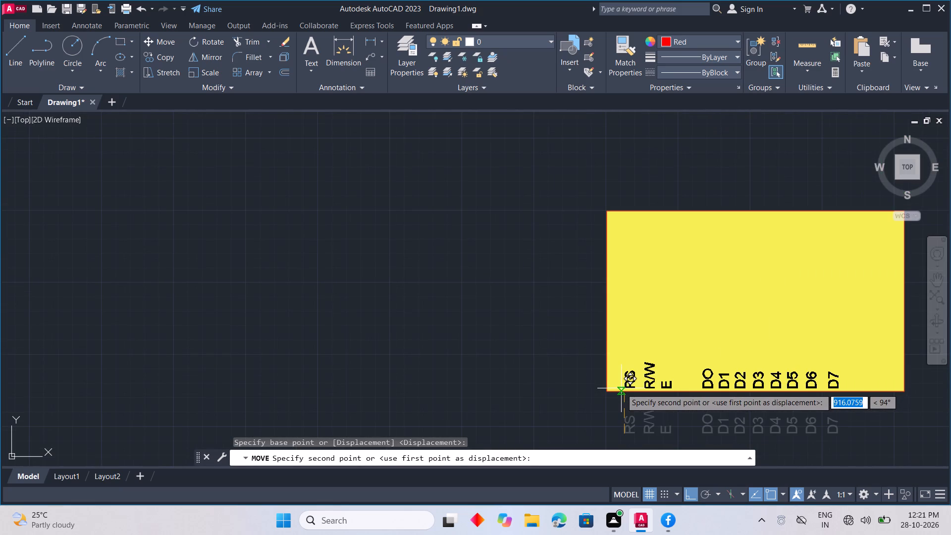
scroll(617, 387, "up", 2)
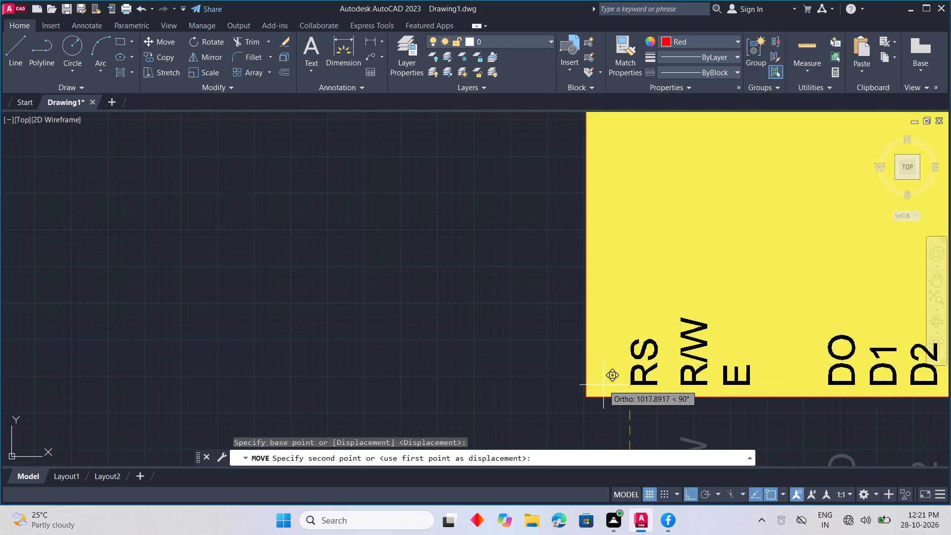
left_click(689, 492)
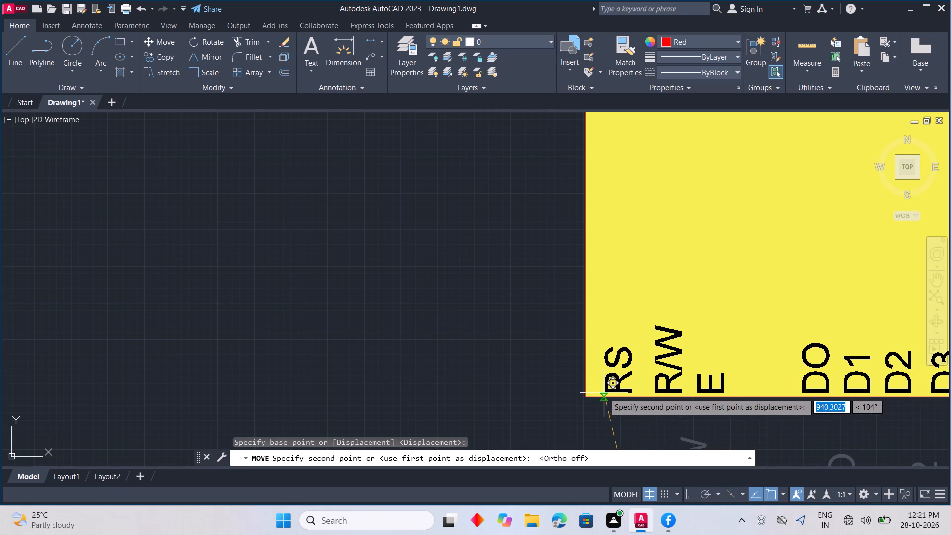
scroll(604, 393, "up", 2)
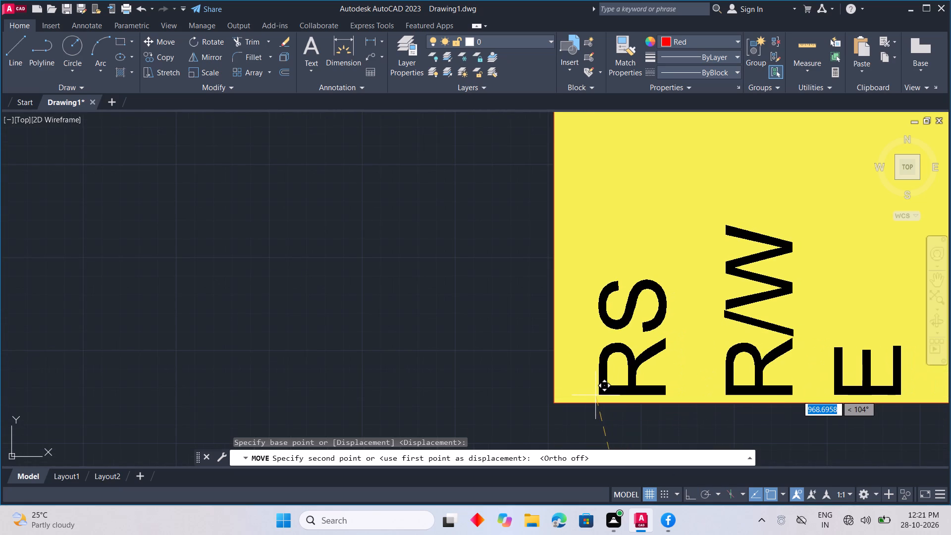
left_click(595, 395)
Stretch the yellow rectangle's right edge inward by about 1320 units, horizontally, so it ends just past the D7 label.
scroll(631, 413, "down", 3)
middle_click_drag(661, 429, 525, 401)
scroll(653, 424, "down", 2)
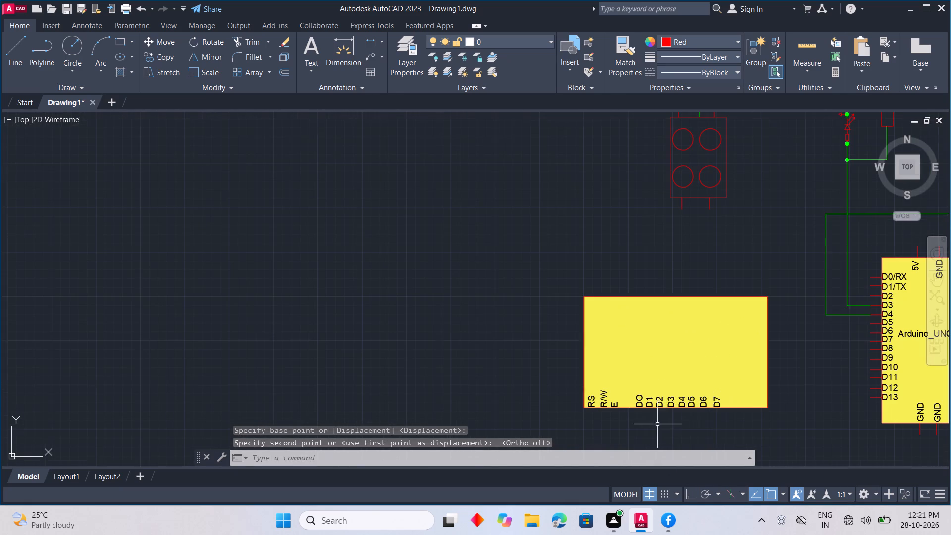
left_click(766, 390)
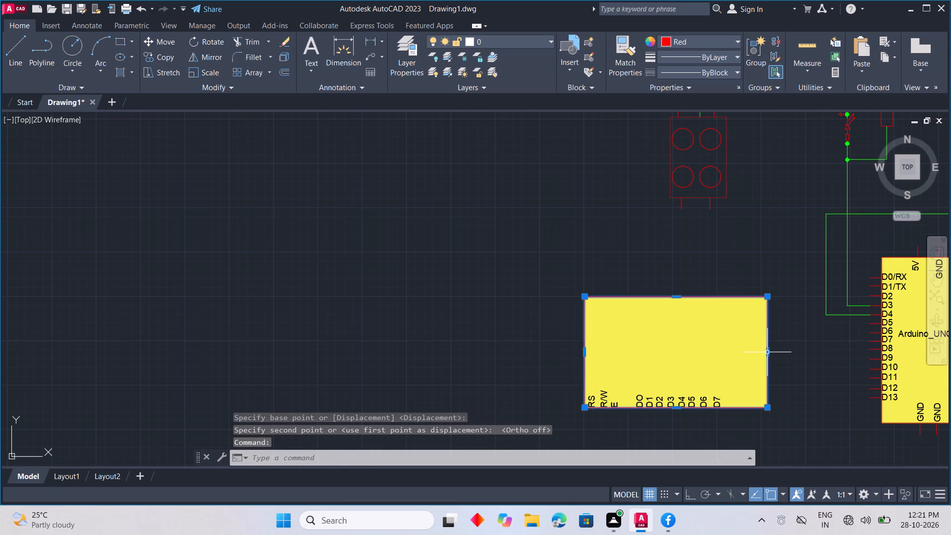
left_click_drag(766, 353, 761, 354)
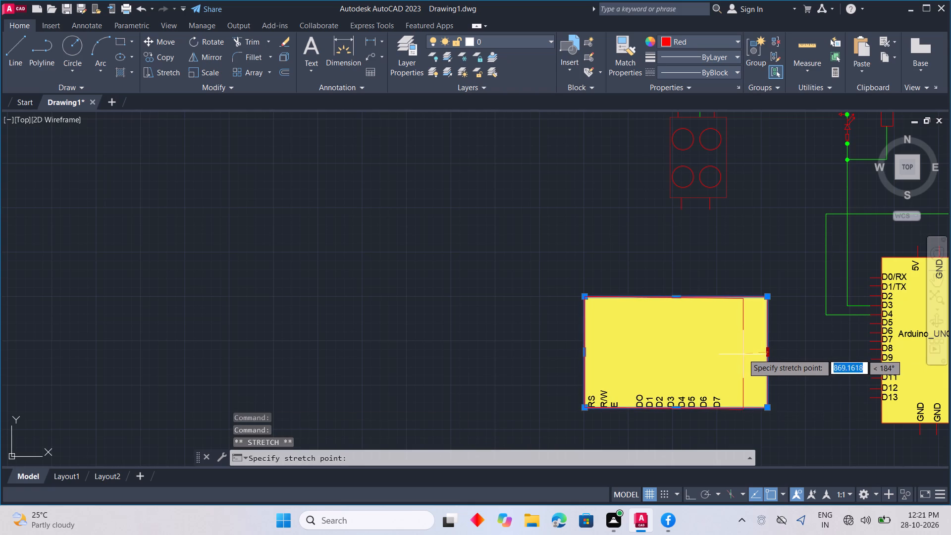
left_click(687, 495)
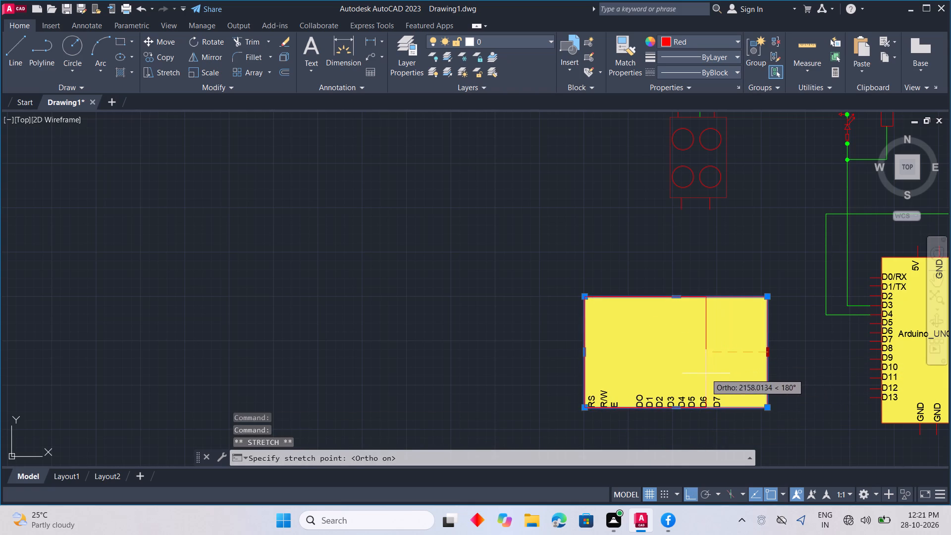
left_click(730, 369)
key("Escape")
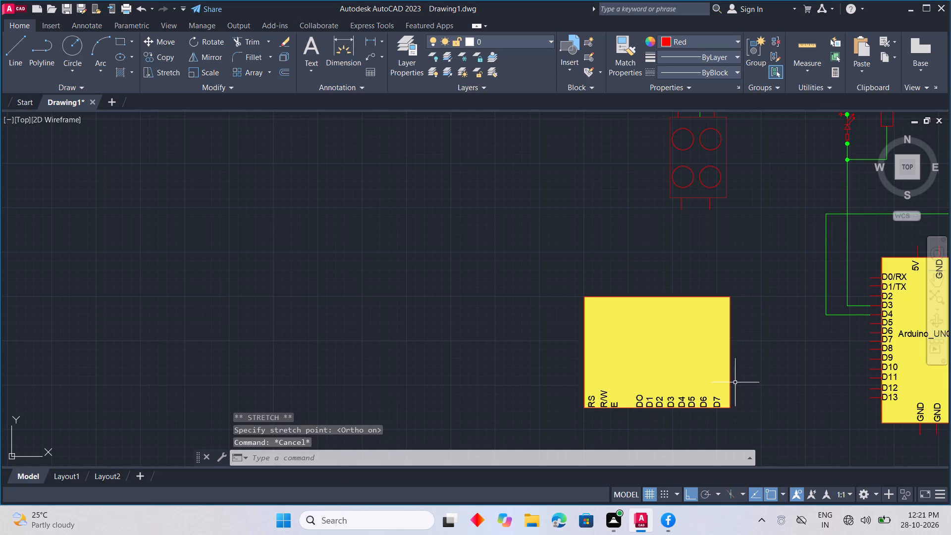
Copy the RS label straight up to the middle of the rectangle's left side.
middle_click_drag(668, 398, 751, 340)
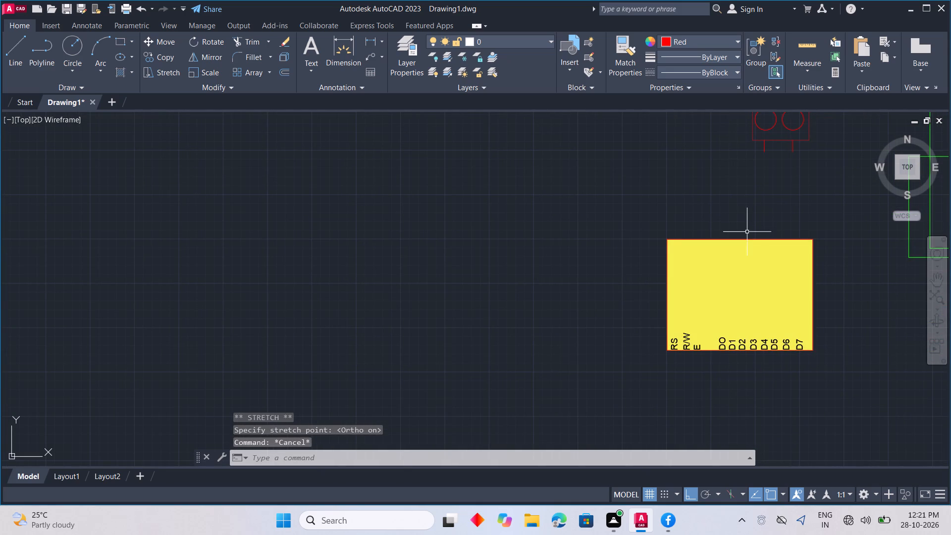
middle_click_drag(743, 241, 740, 257)
scroll(743, 241, "down", 3)
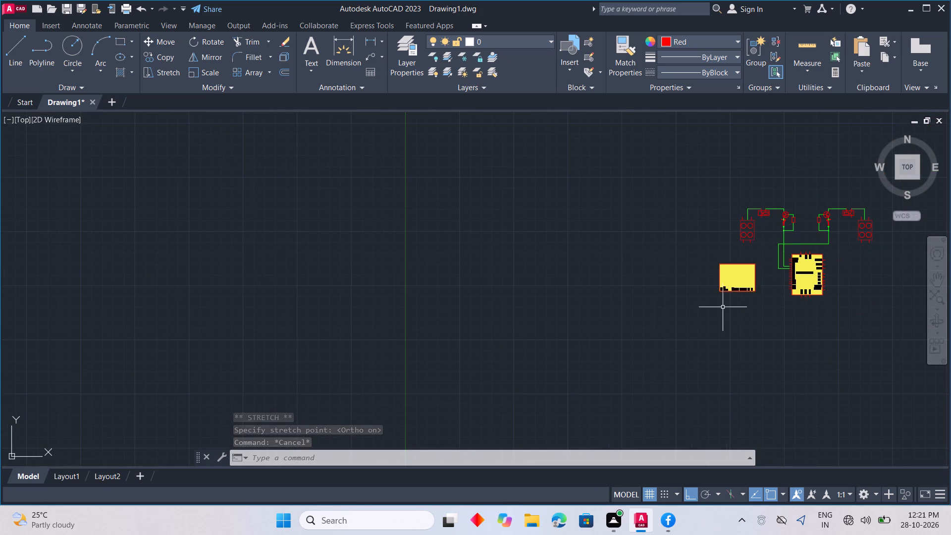
scroll(726, 297, "up", 1)
middle_click_drag(726, 295, 731, 349)
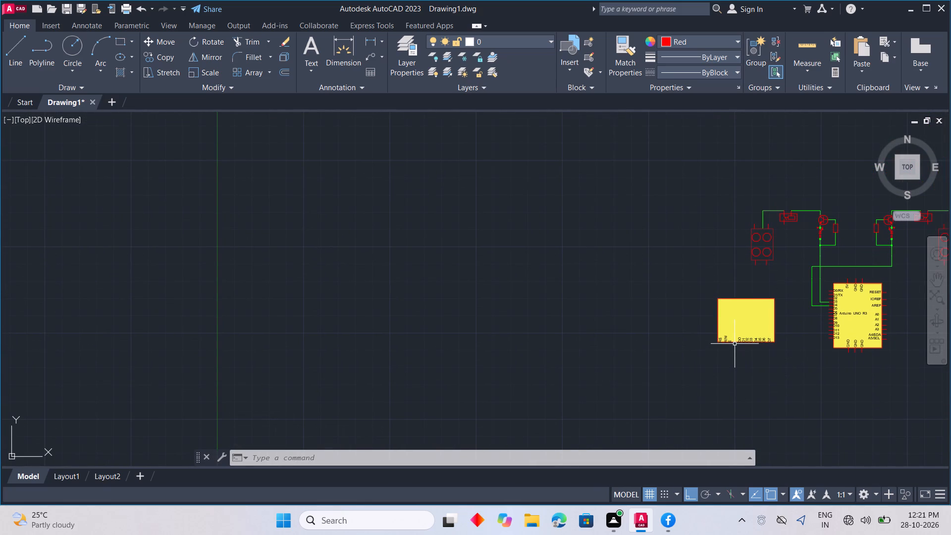
scroll(740, 324, "up", 2)
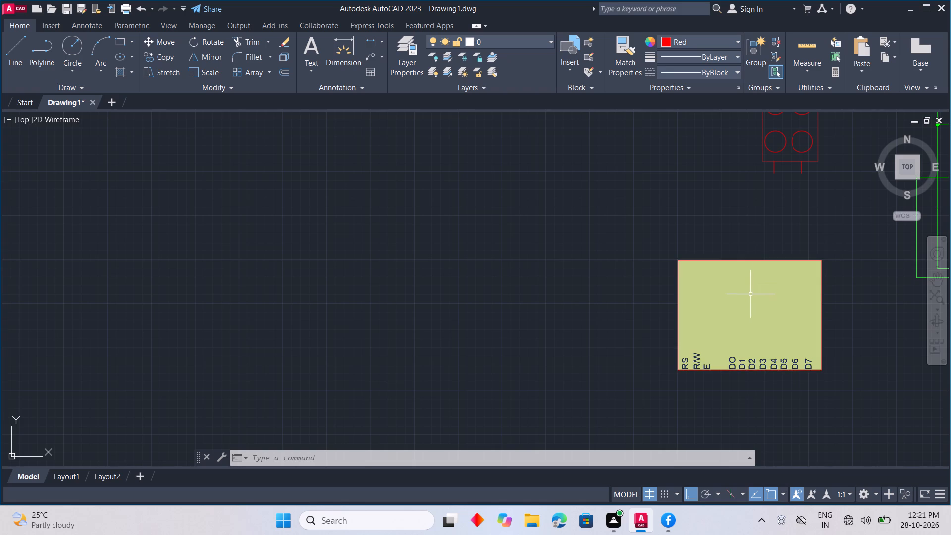
left_click(688, 360)
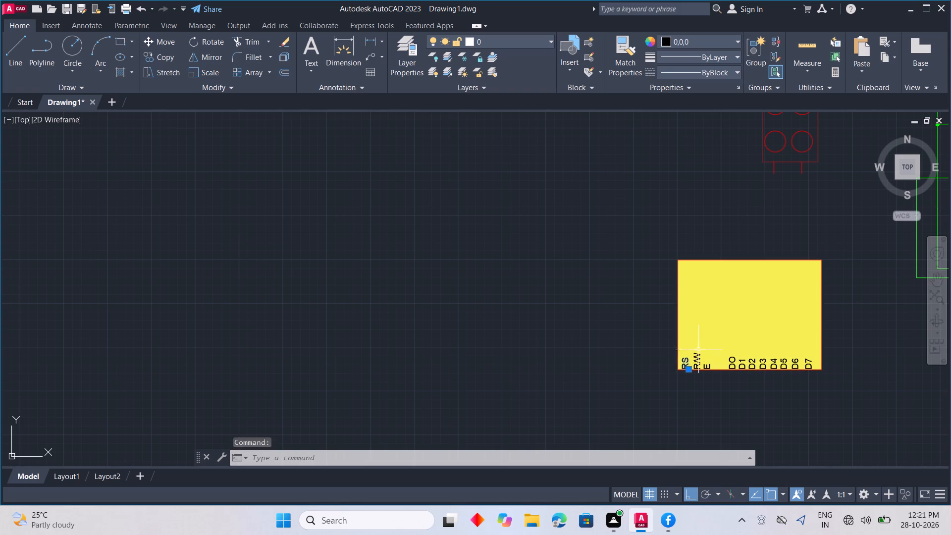
right_click(714, 342)
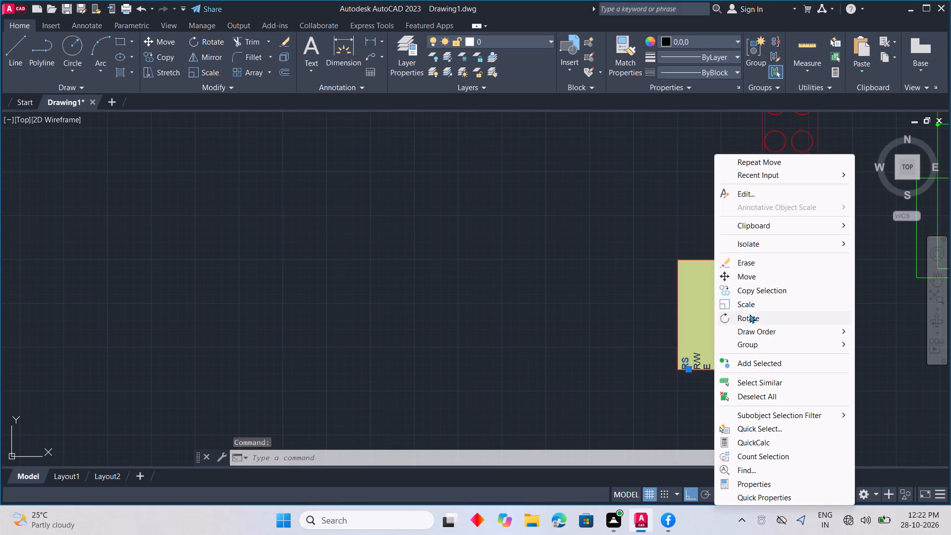
left_click(753, 287)
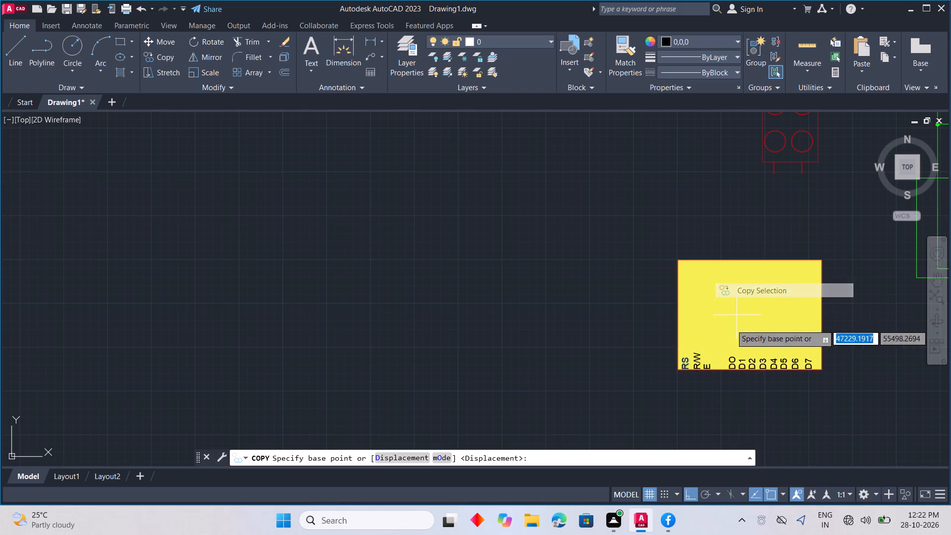
left_click(687, 368)
left_click(697, 323)
key("Escape")
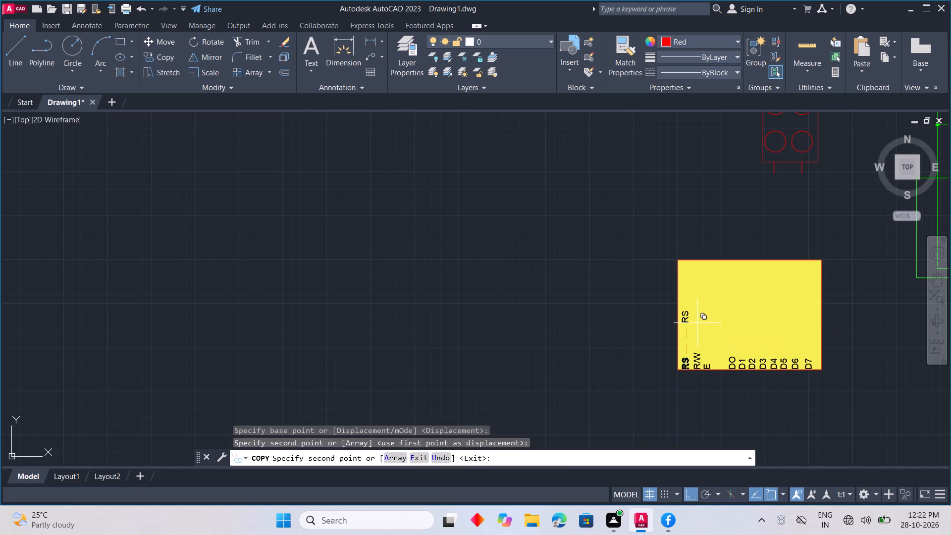
Change the copied RS label at the rectangle's left side to VDD.
double_click(686, 319)
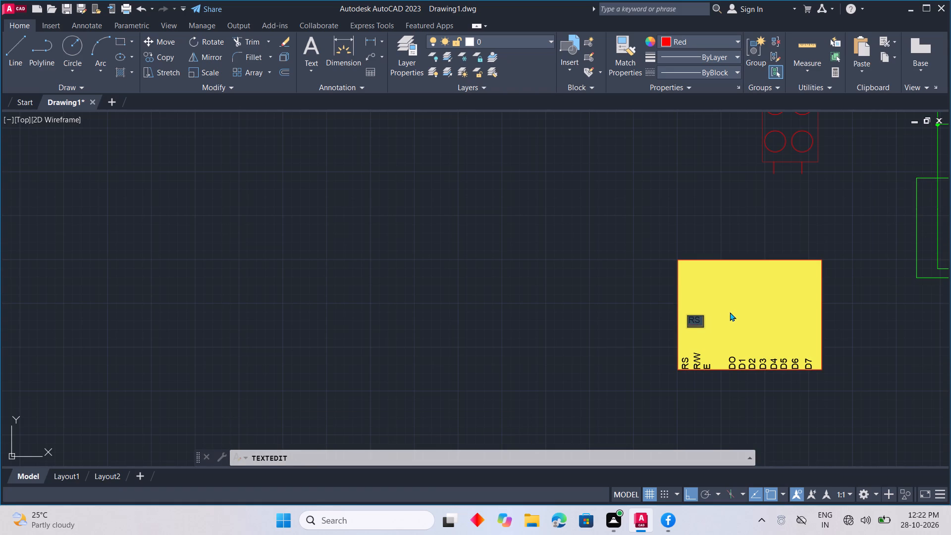
type("VDD")
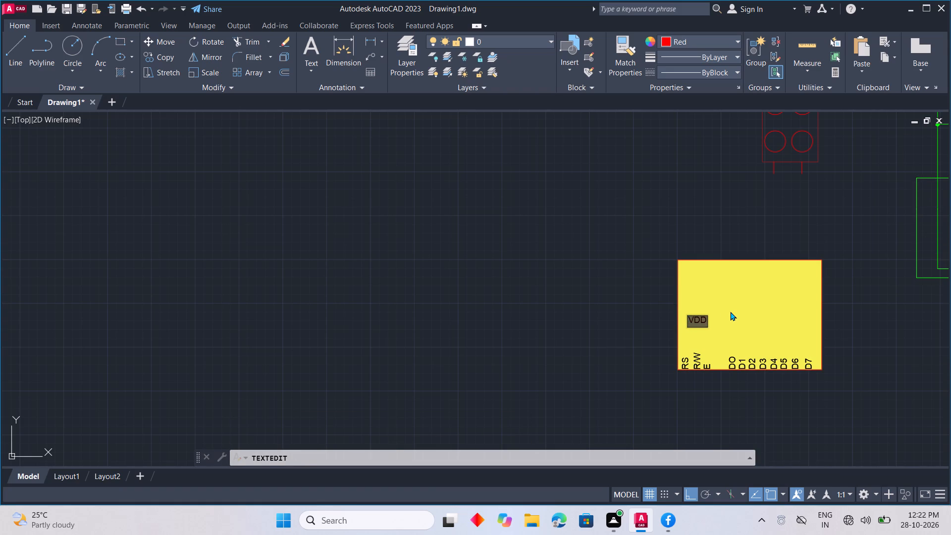
left_click(730, 312)
Rotate the VDD label by a quarter turn so that it reads horizontally.
left_click(687, 316)
right_click(700, 320)
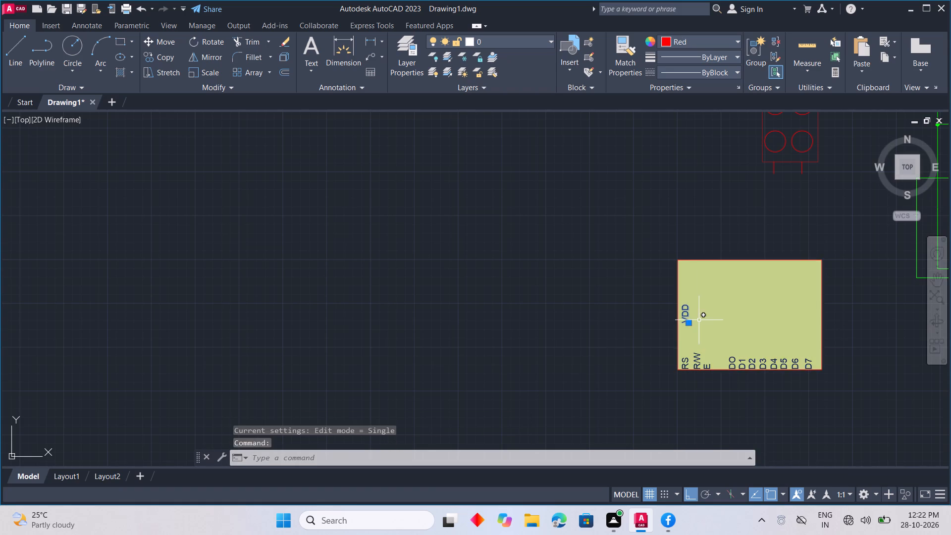
left_click(729, 324)
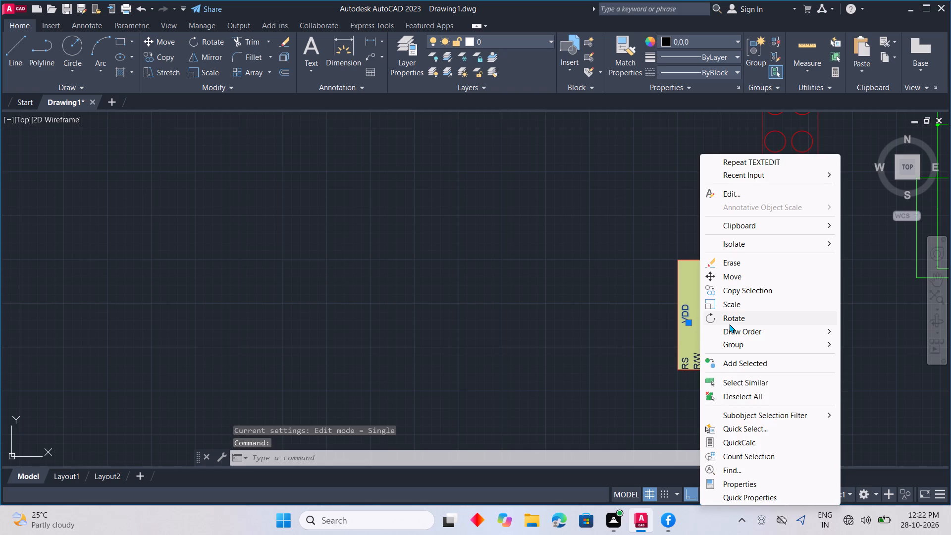
left_click_drag(690, 320, 688, 325)
left_click(687, 338)
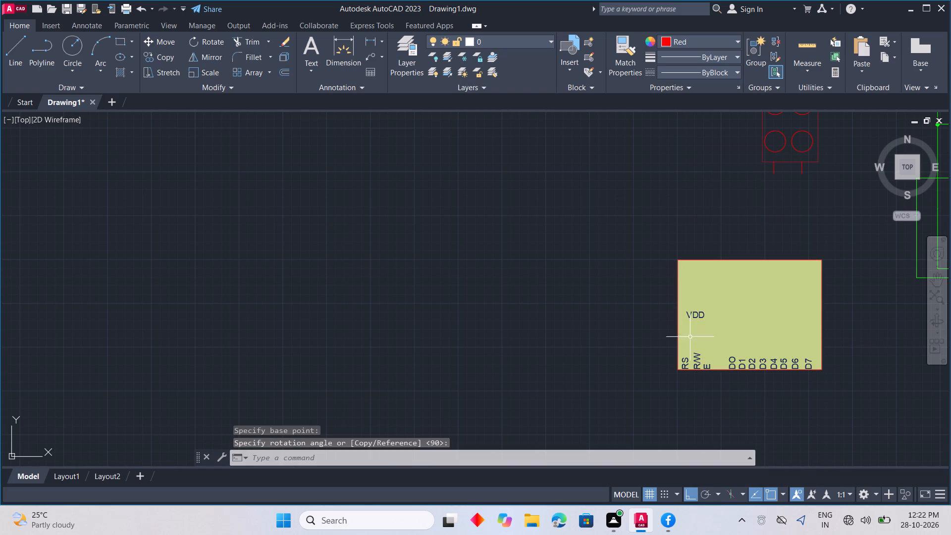
key("Escape")
Copy the D2 label four times in a row just inside the rectangle's upper edge, around its middle.
middle_click_drag(714, 317, 660, 315)
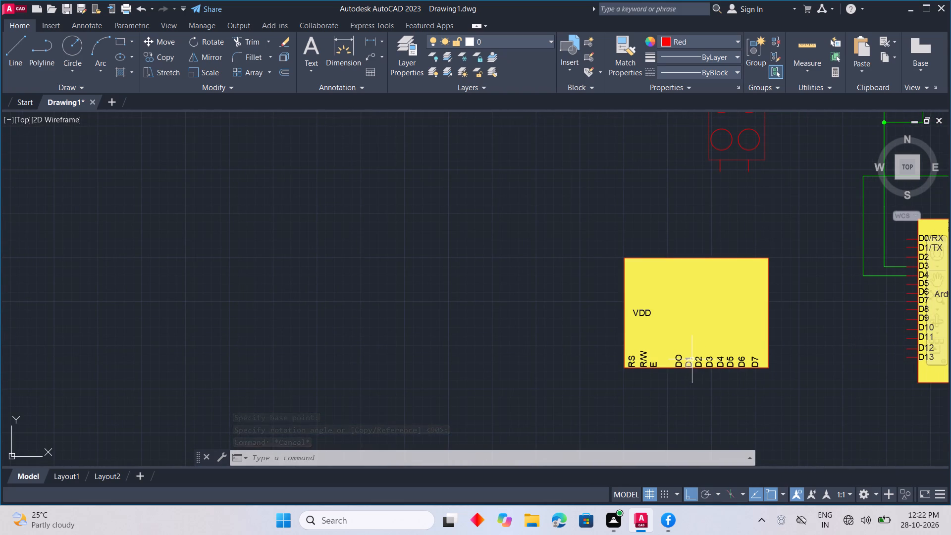
left_click(698, 359)
right_click(710, 366)
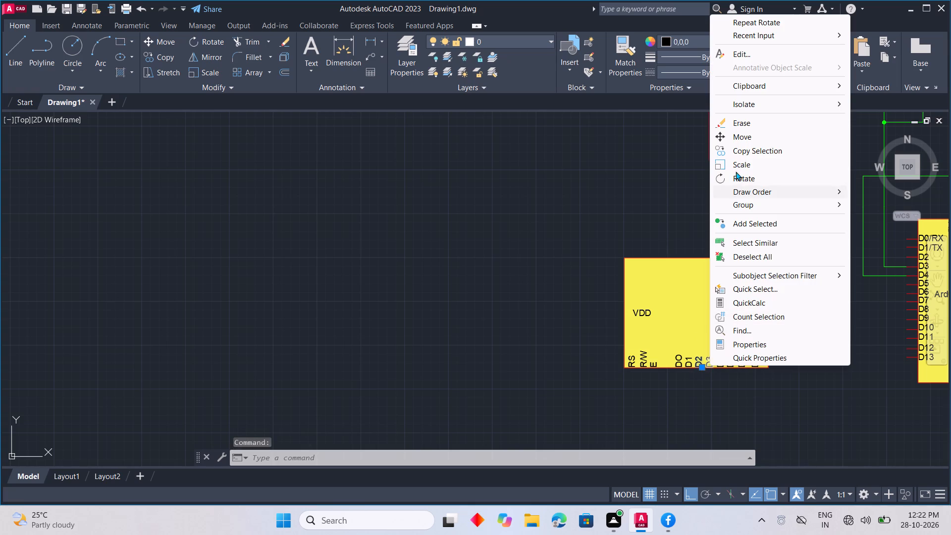
left_click(738, 154)
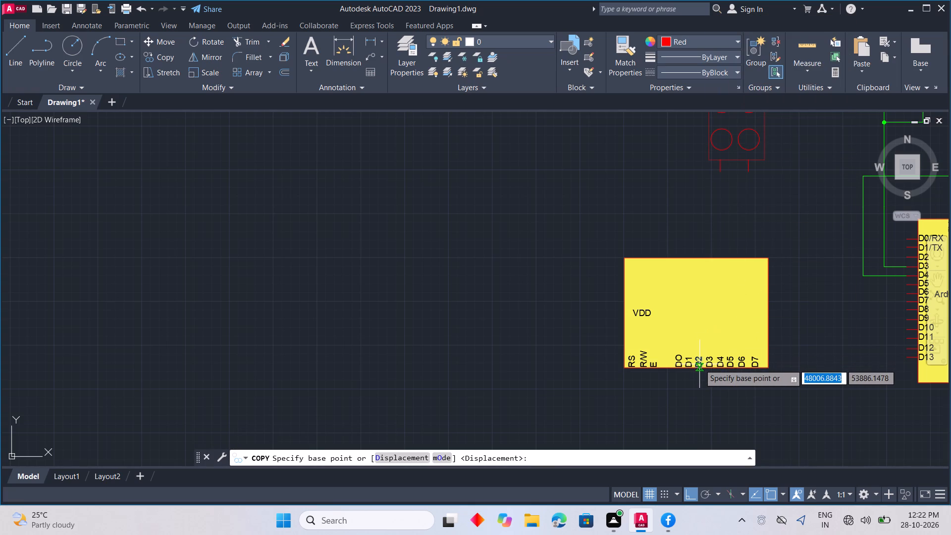
left_click(699, 364)
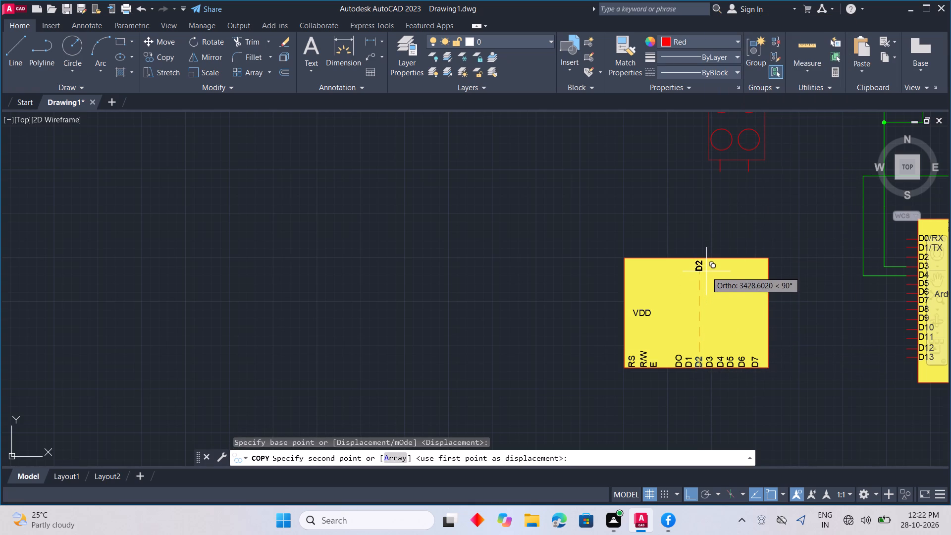
left_click(706, 271)
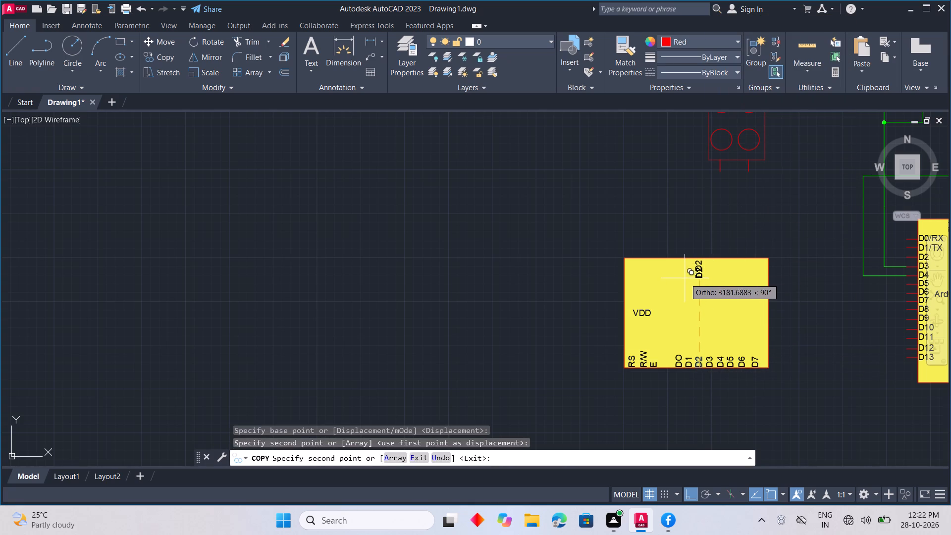
left_click_drag(687, 492, 684, 485)
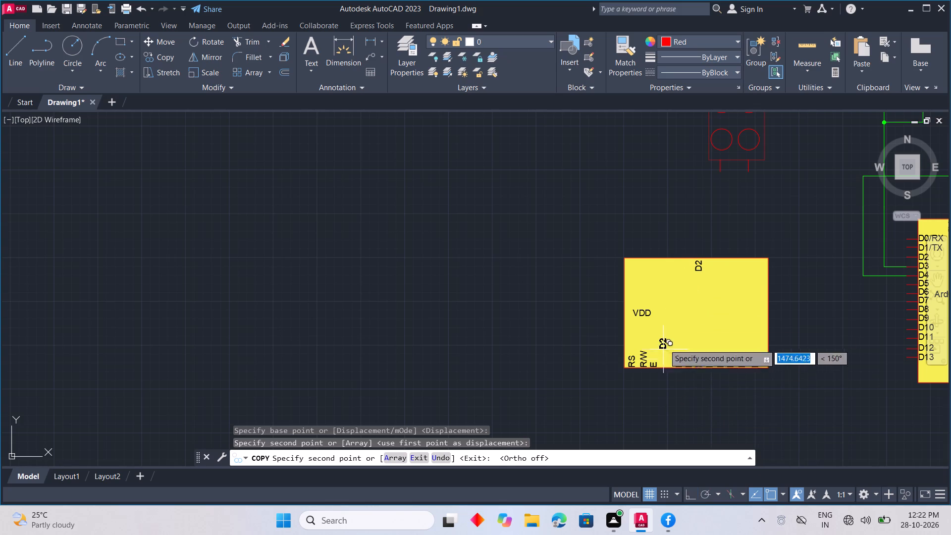
left_click(684, 272)
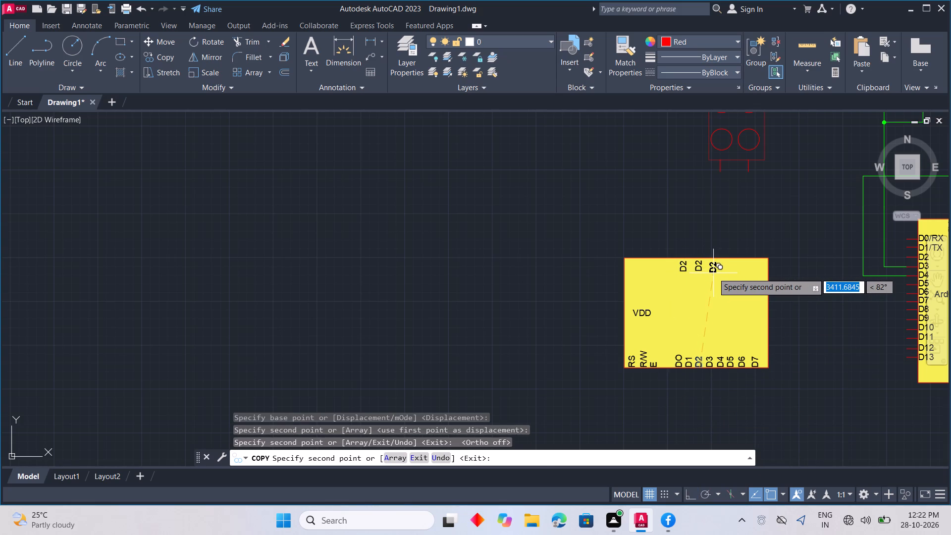
scroll(712, 271, "up", 1)
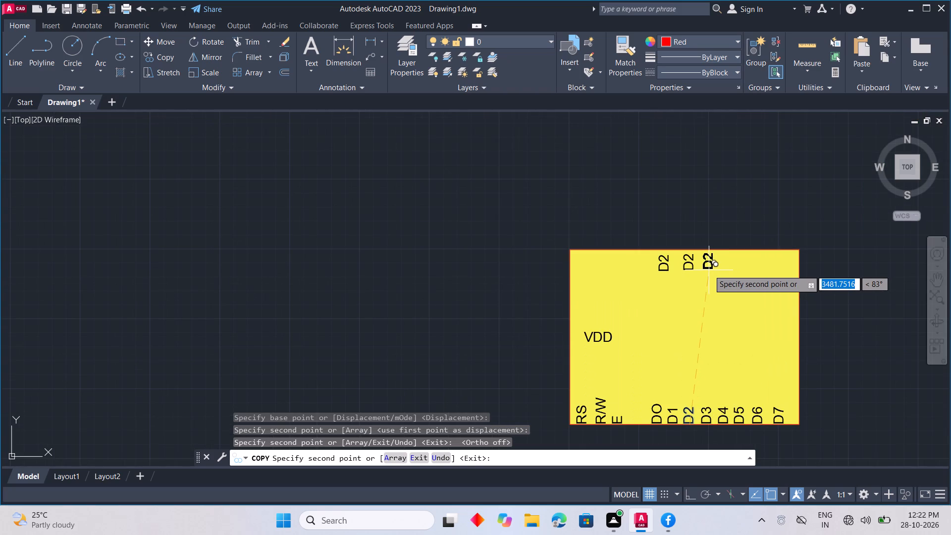
left_click(709, 270)
left_click(724, 270)
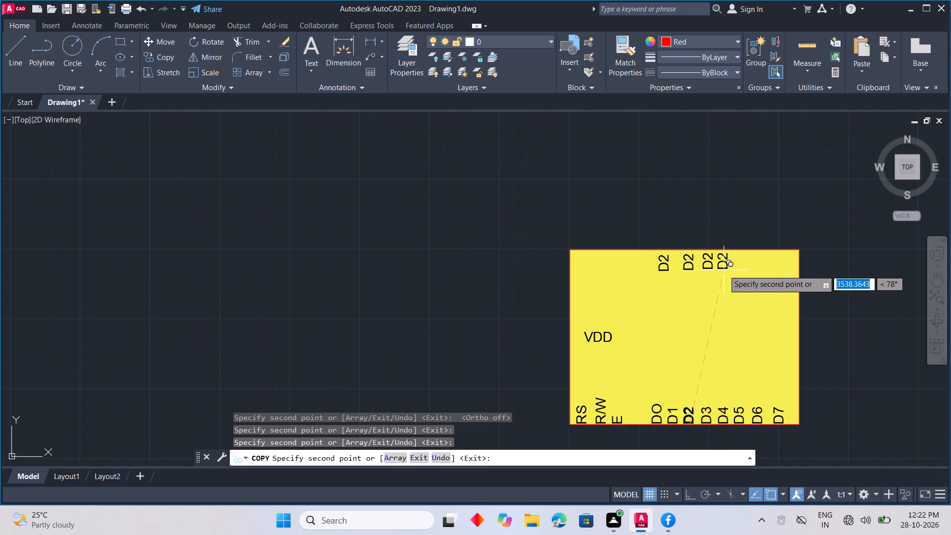
scroll(656, 288, "down", 4)
scroll(675, 309, "up", 2)
key("Escape")
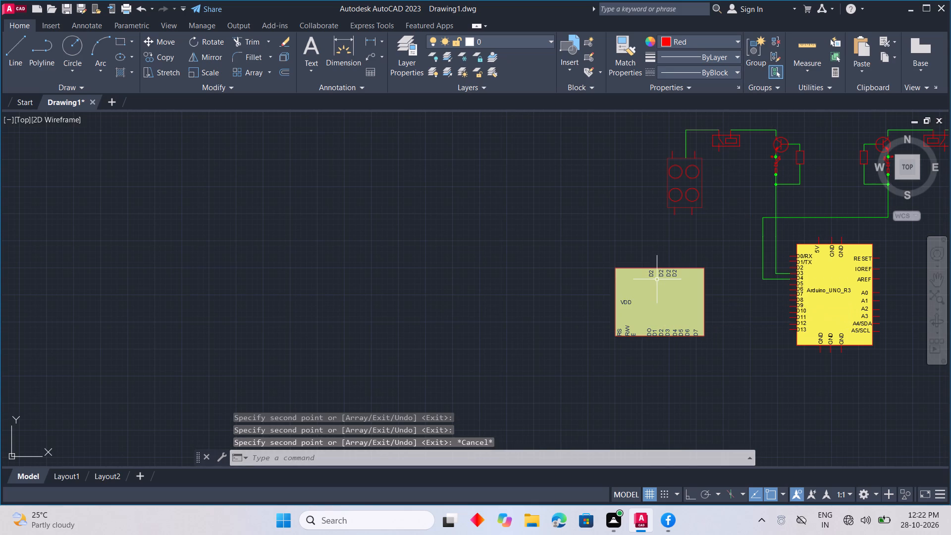
Change the first two D2 labels along the module's upper edge to A and A5VI.
double_click(651, 274)
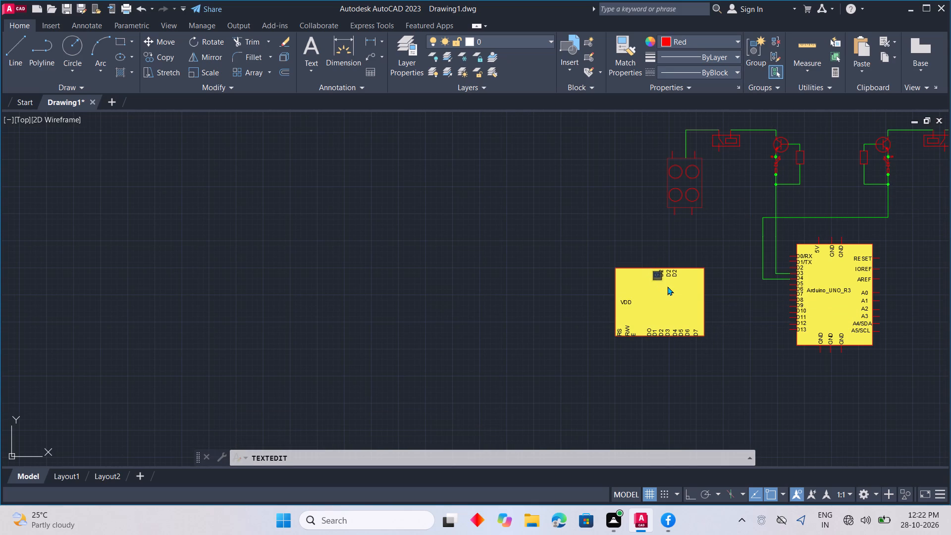
key("a")
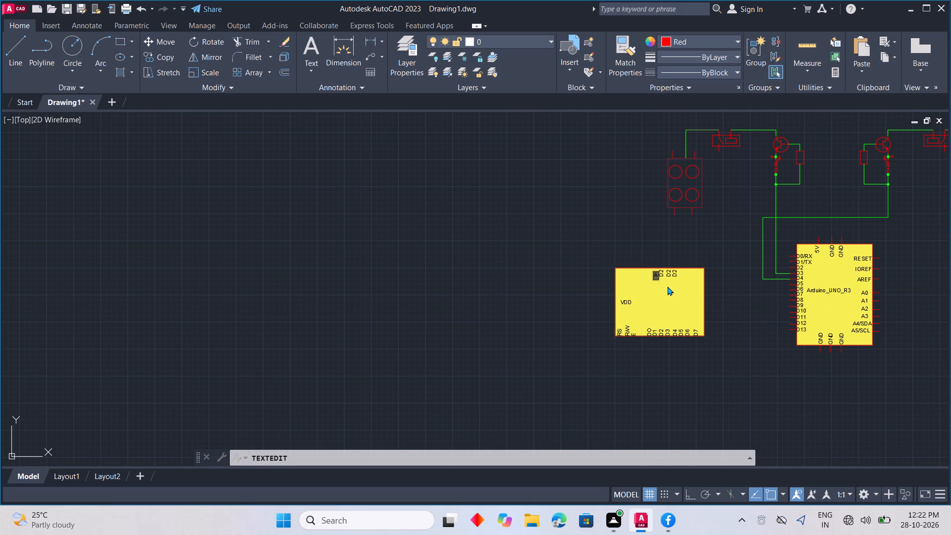
left_click(667, 286)
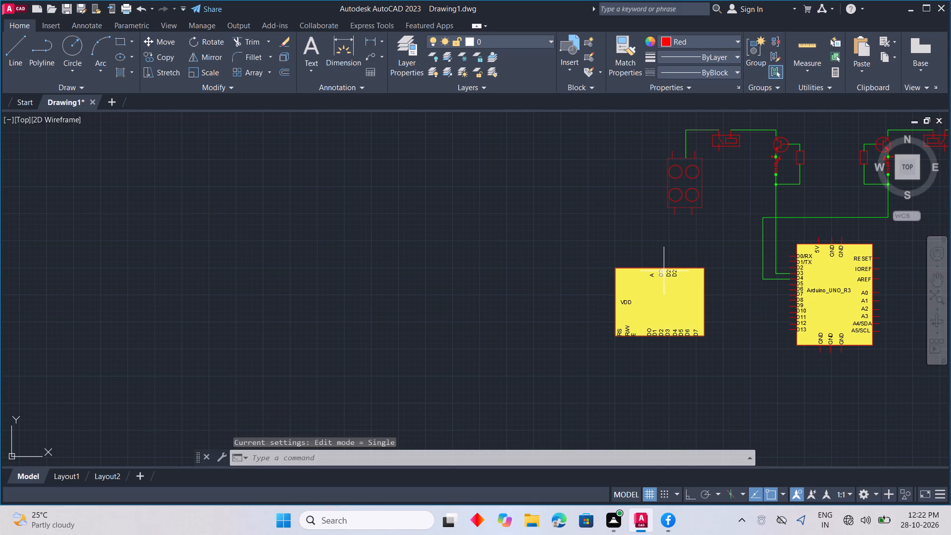
left_click(664, 271)
left_click(664, 271)
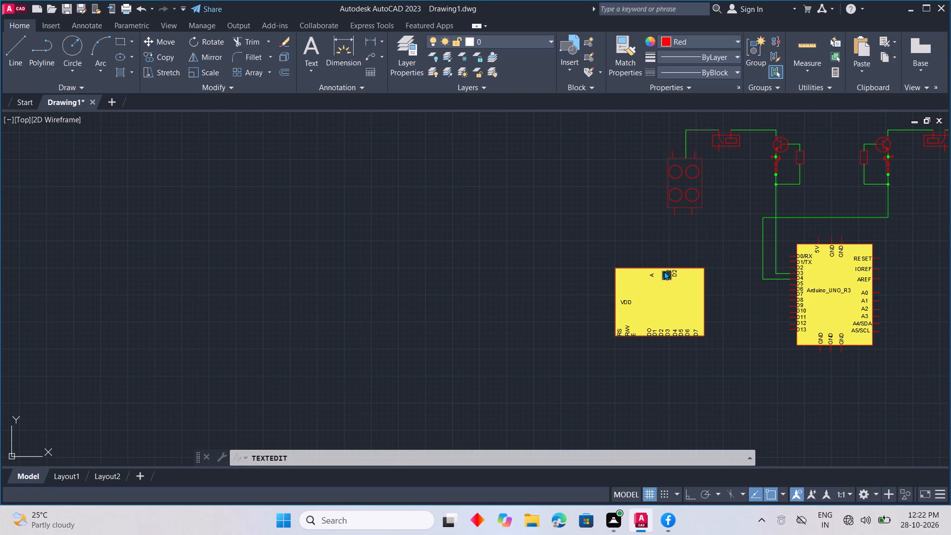
key("a")
key("5")
key("v")
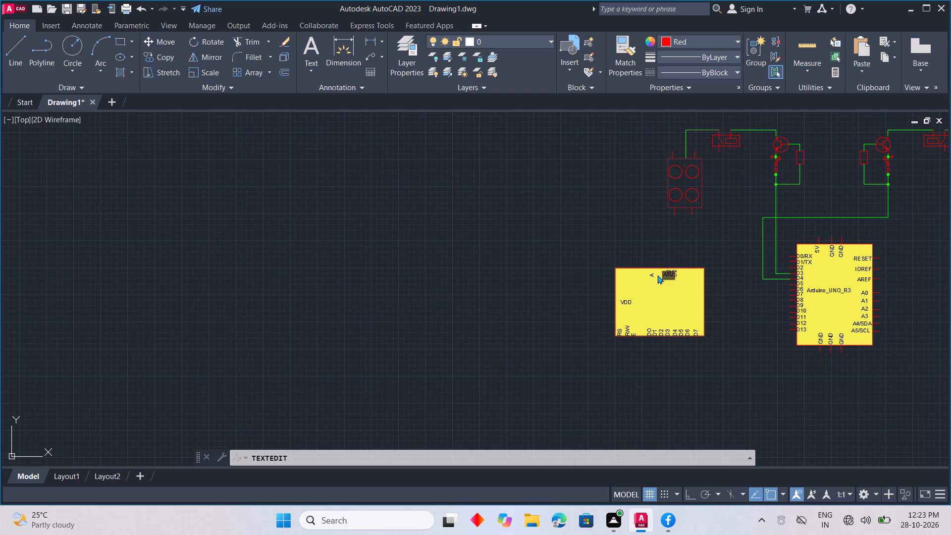
key("i")
left_click_drag(745, 284, 712, 296)
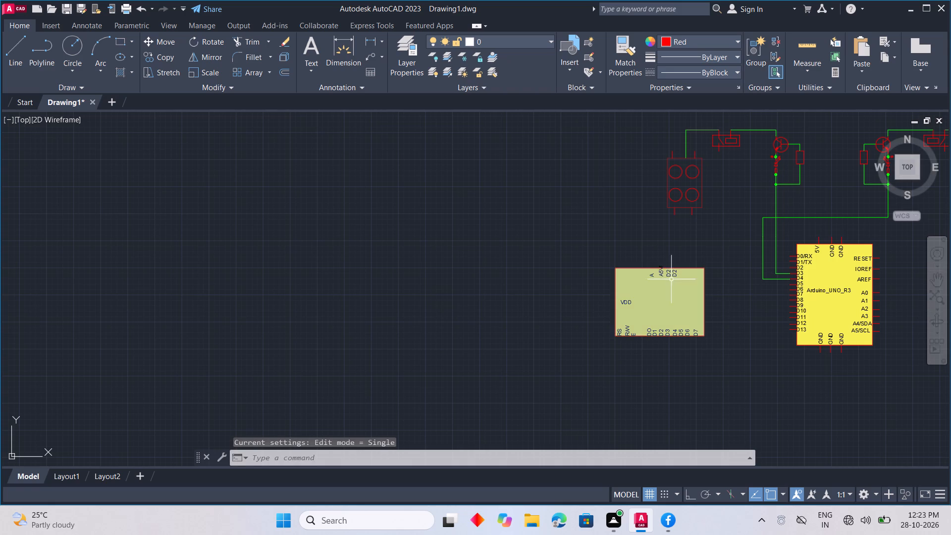
Move the A5VI label straight down so that it fits inside the rectangle's upper edge.
scroll(670, 289, "up", 2)
middle_click_drag(658, 269, 684, 334)
scroll(680, 327, "up", 2)
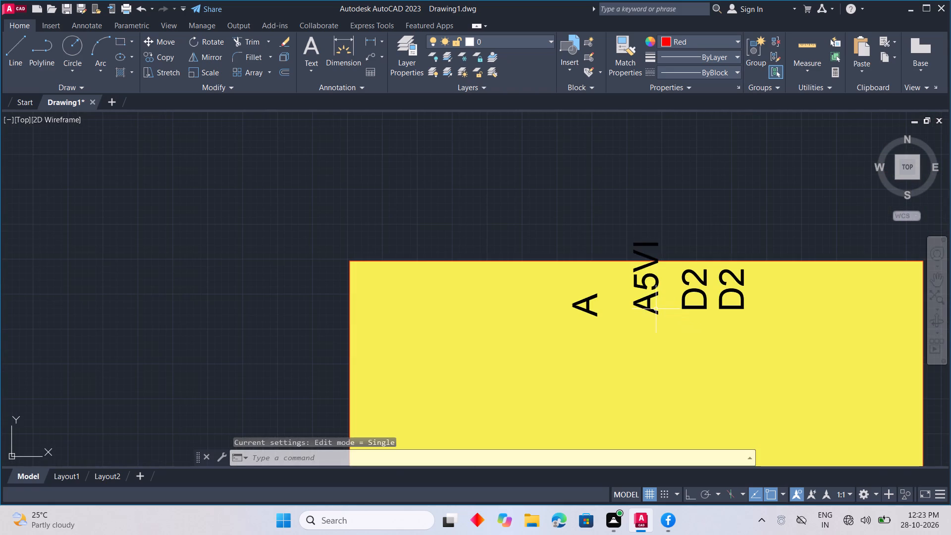
left_click(643, 300)
left_click(655, 317)
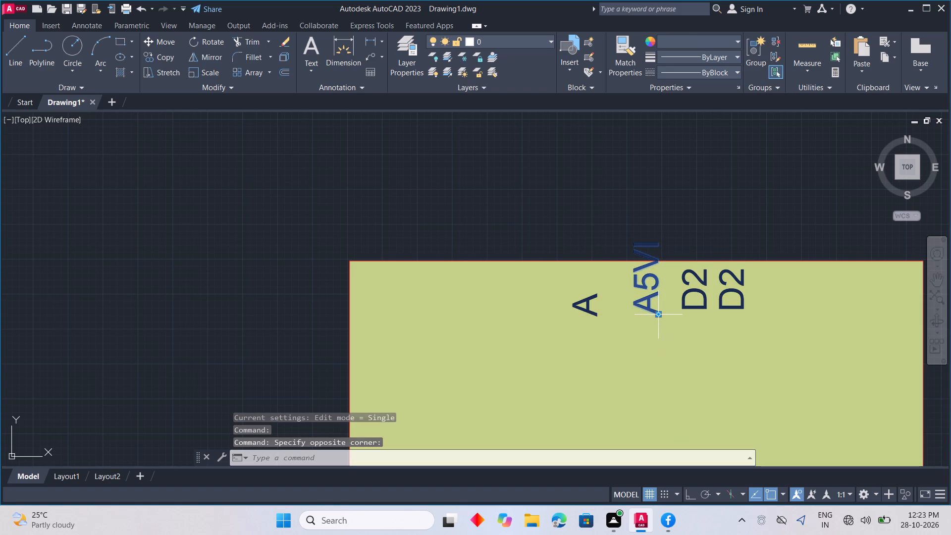
key("Escape")
left_click(657, 312)
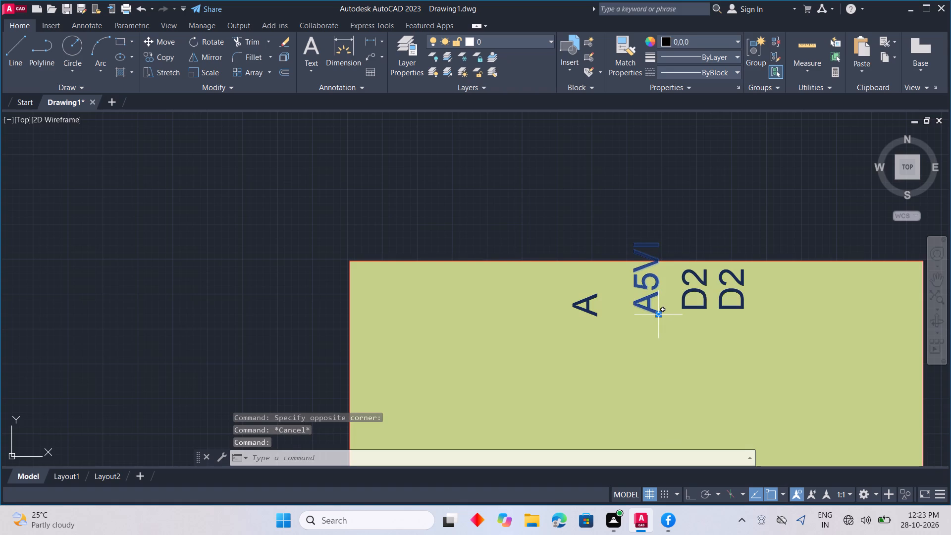
left_click_drag(661, 316, 657, 340)
left_click(657, 340)
key("Escape")
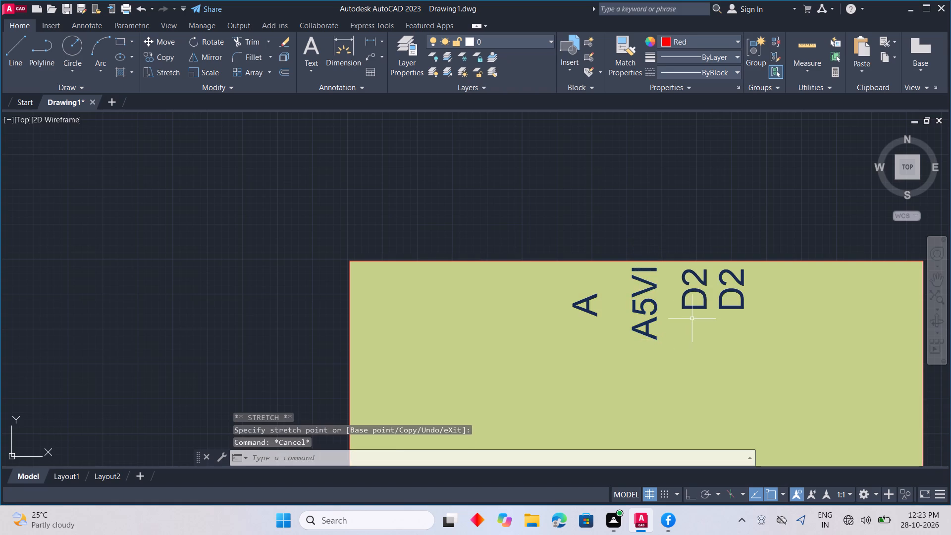
Change the remaining two D2 labels along the module's upper edge to Y and V.
double_click(698, 308)
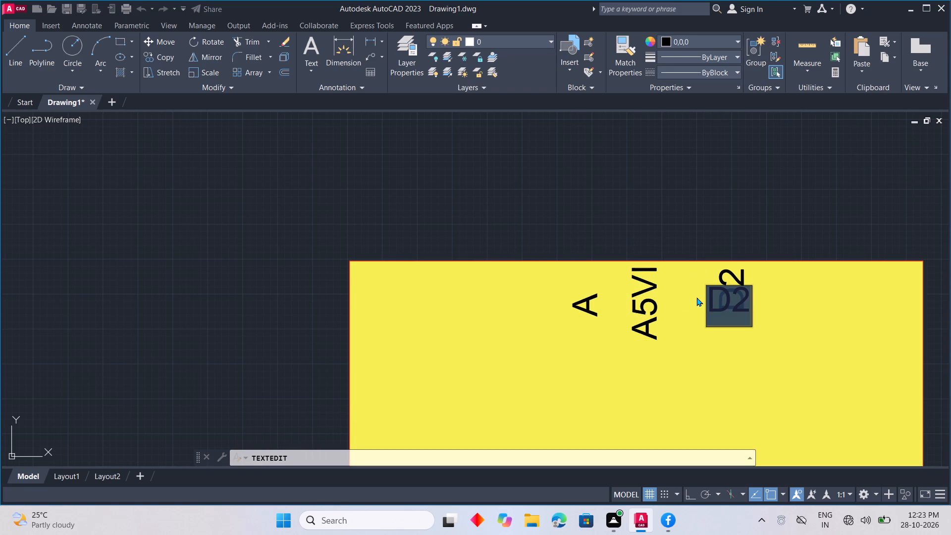
key("y")
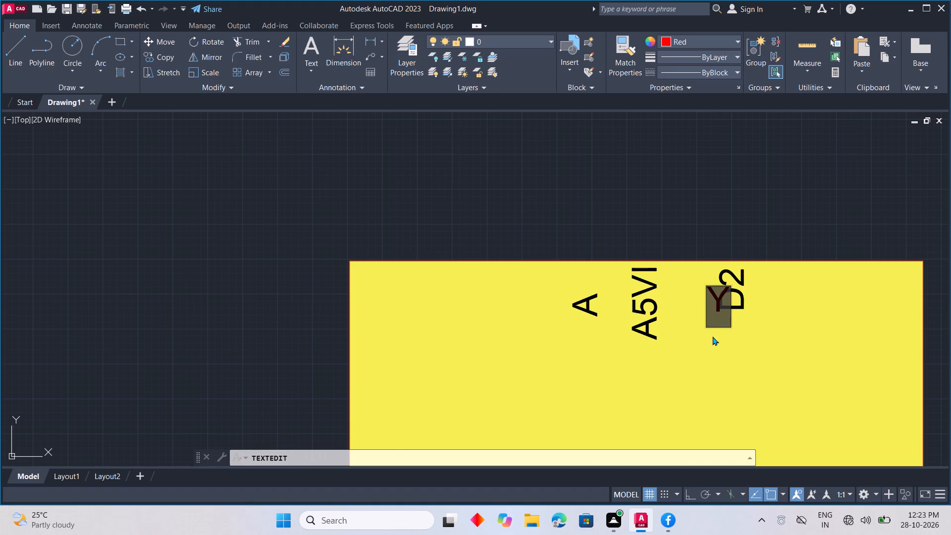
left_click(714, 340)
double_click(740, 294)
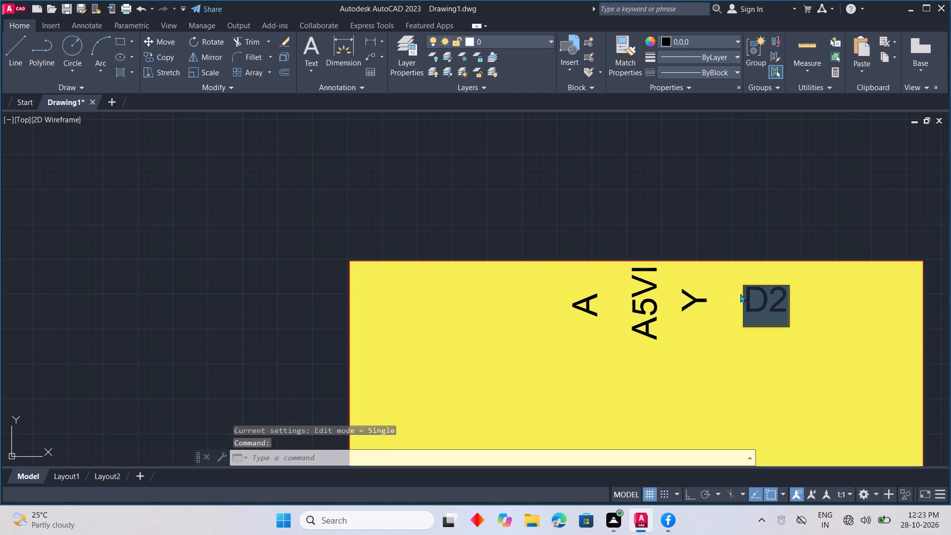
key("v")
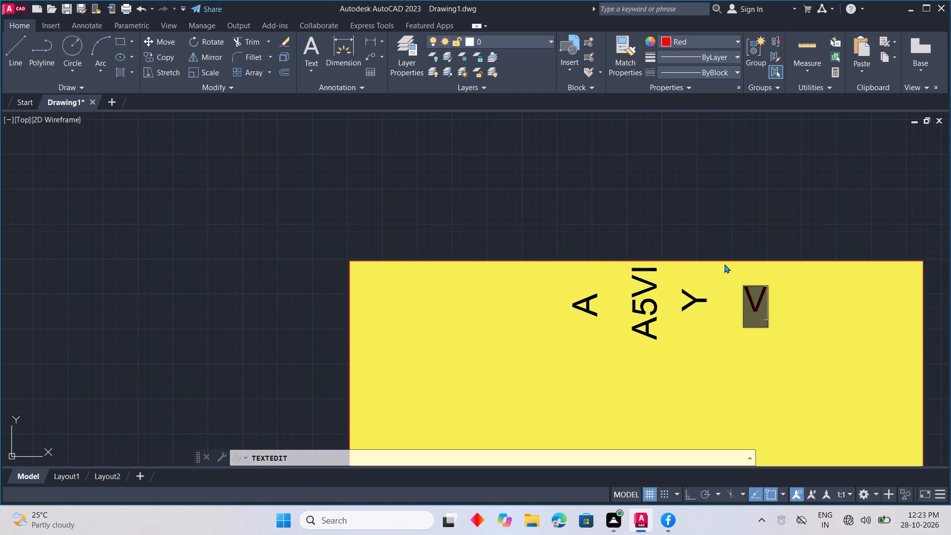
left_click(724, 332)
Rotate the V label by a quarter turn with Ortho mode on so that it reads horizontally.
left_click(739, 301)
right_click(755, 323)
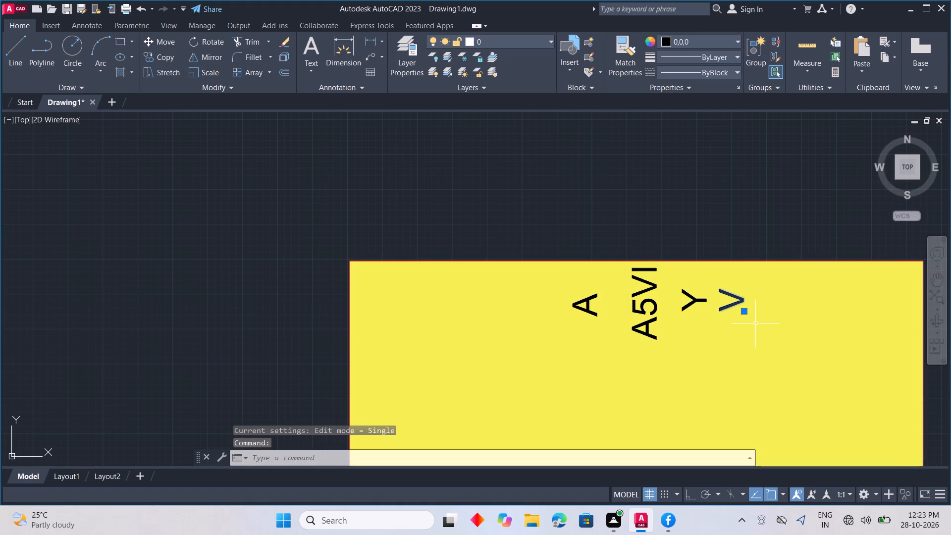
left_click(776, 315)
left_click(741, 301)
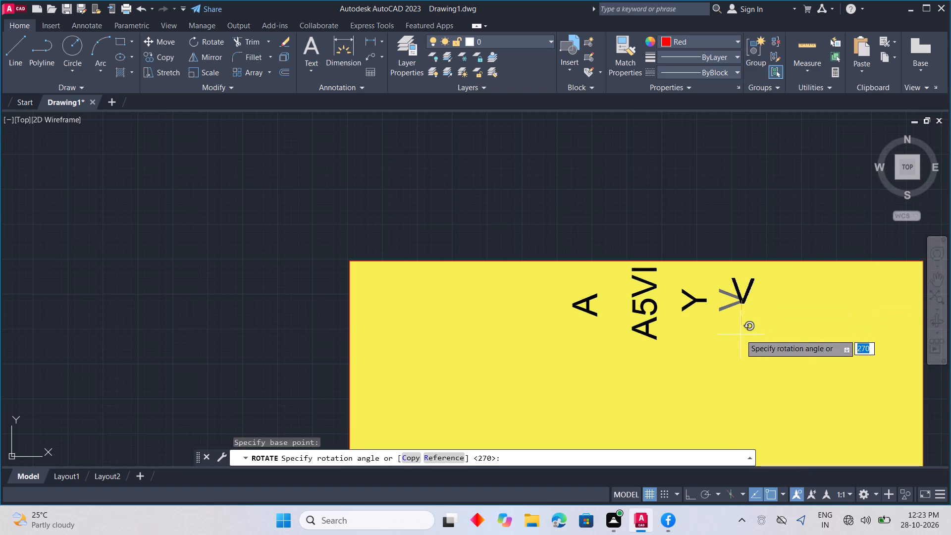
left_click(687, 494)
left_click(705, 443)
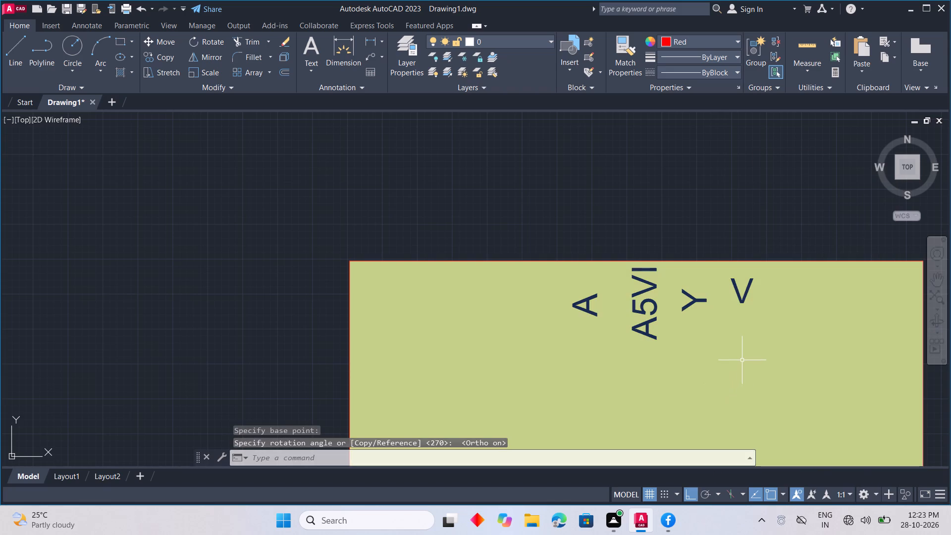
key("Escape")
Copy the VDD label horizontally to just inside the middle of the module's right side.
scroll(742, 360, "down", 2)
middle_click_drag(741, 364, 730, 264)
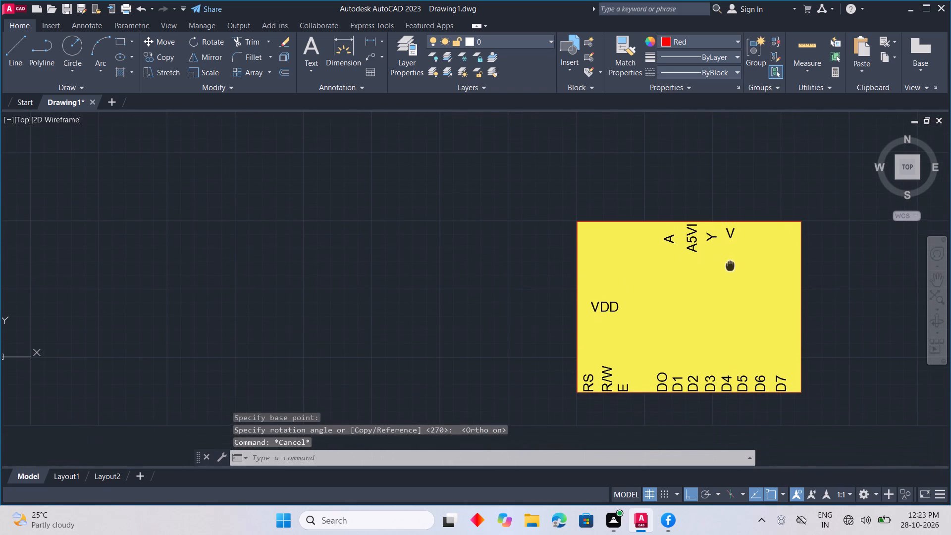
middle_click_drag(730, 264, 730, 264)
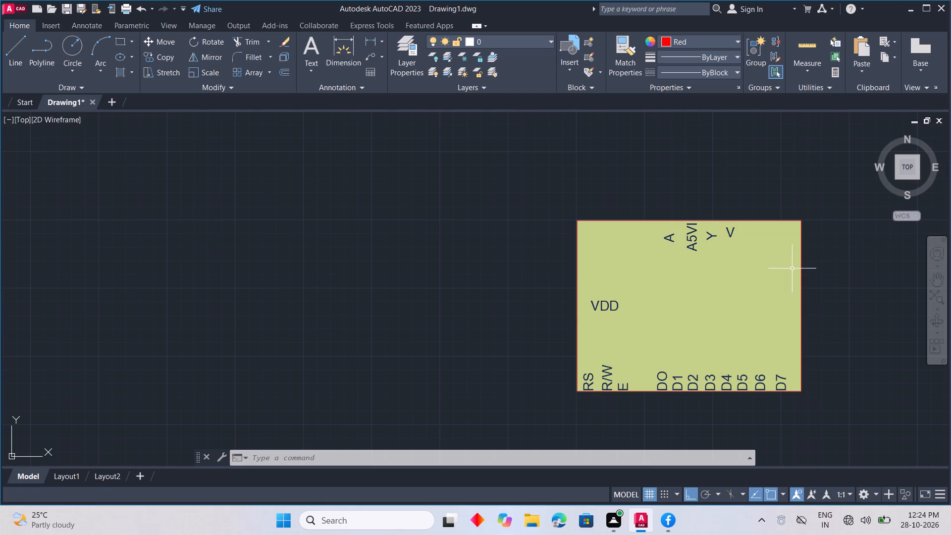
left_click(609, 306)
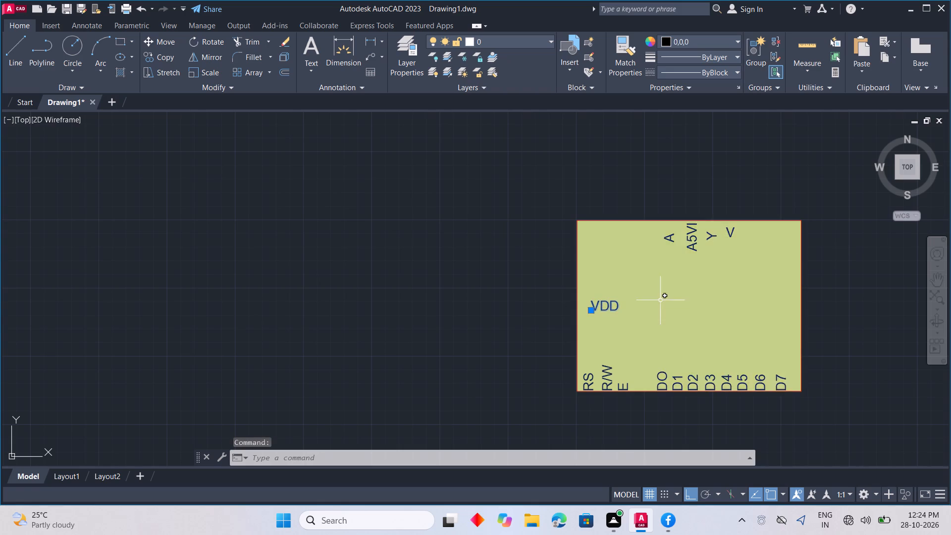
right_click(660, 300)
left_click_drag(700, 290, 670, 289)
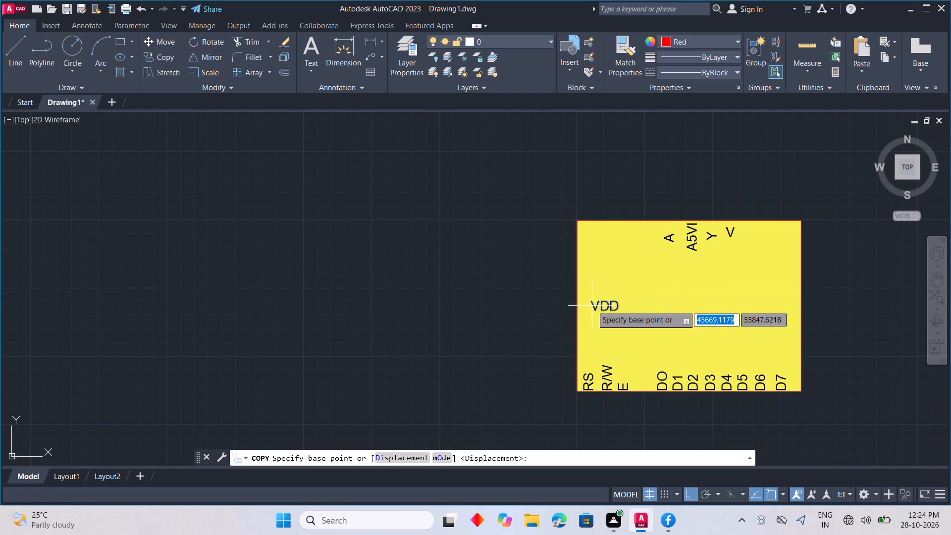
left_click_drag(592, 308, 596, 308)
left_click(761, 297)
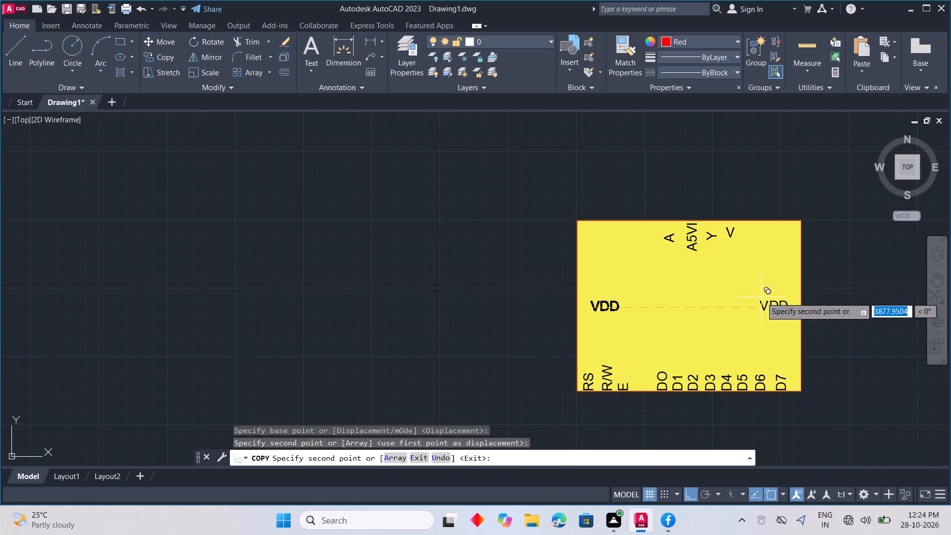
key("Escape")
Change the copied VDD label at the module's right side to VSS.
double_click(782, 309)
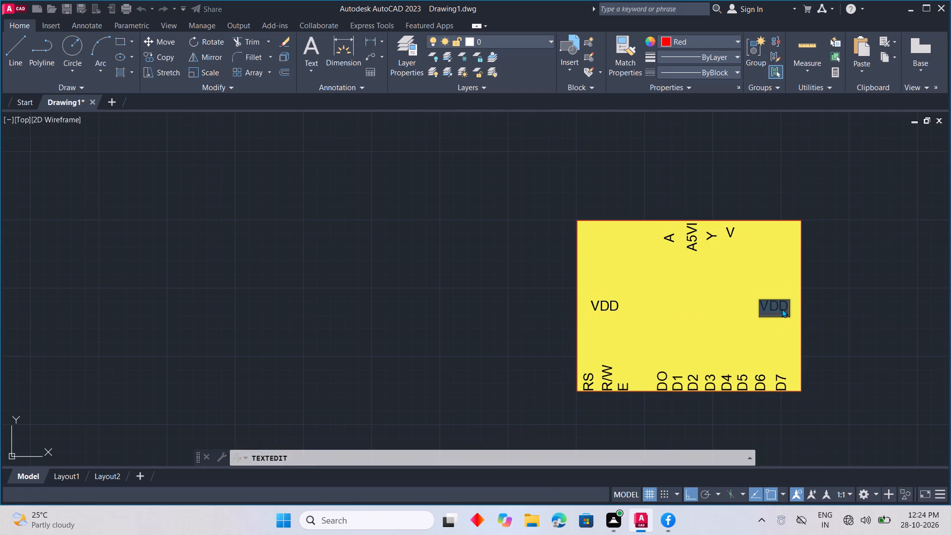
type("VSS")
left_click(678, 306)
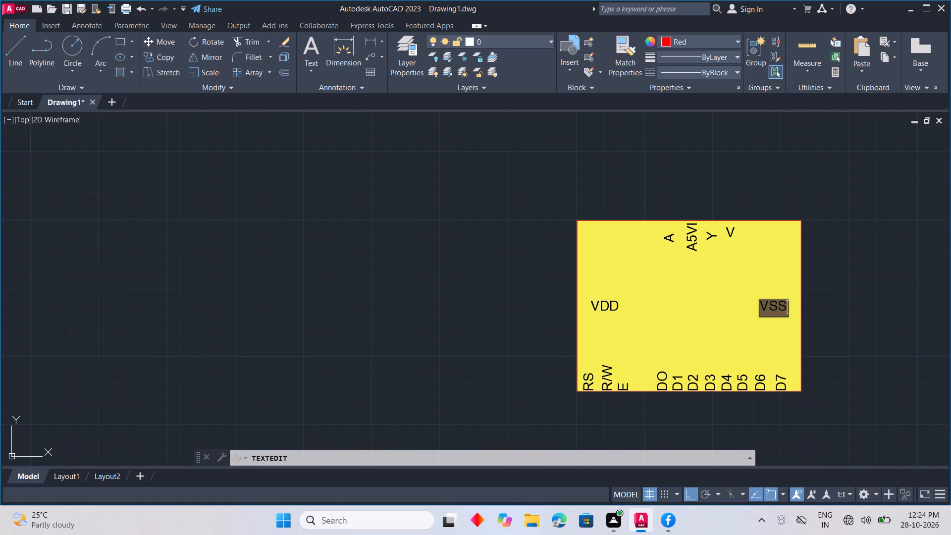
Draw a small upright rectangle about 925 wide and 1378 high inside the module, just right of the VDD label.
scroll(709, 270, "down", 1)
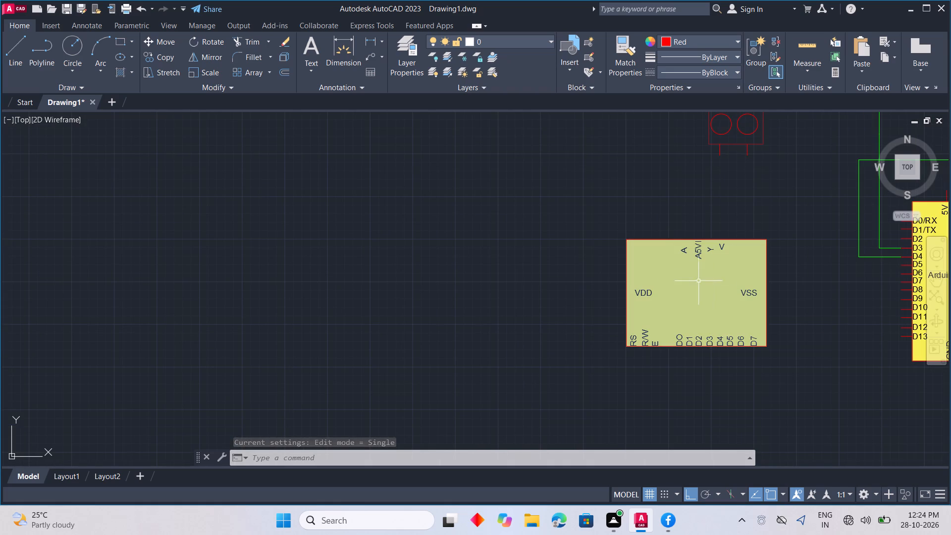
type("REC")
key("space")
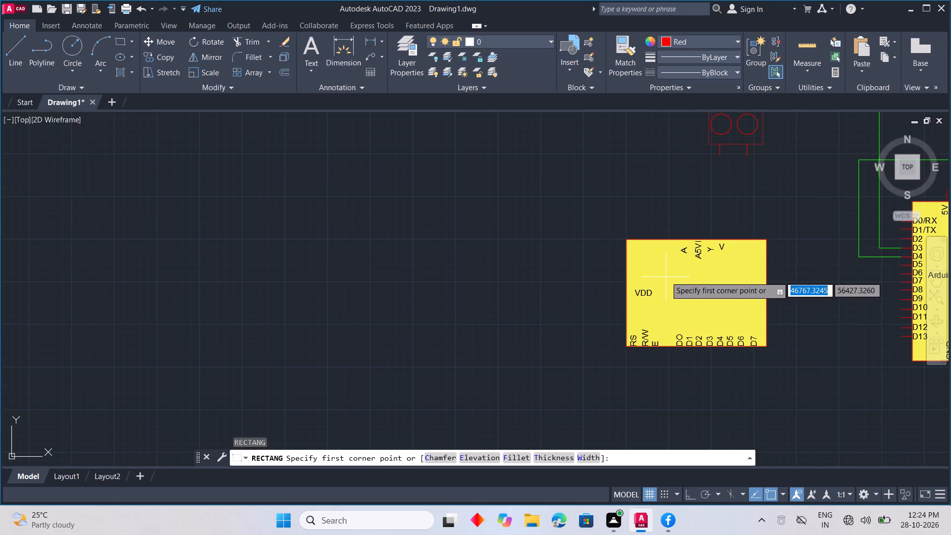
left_click(666, 276)
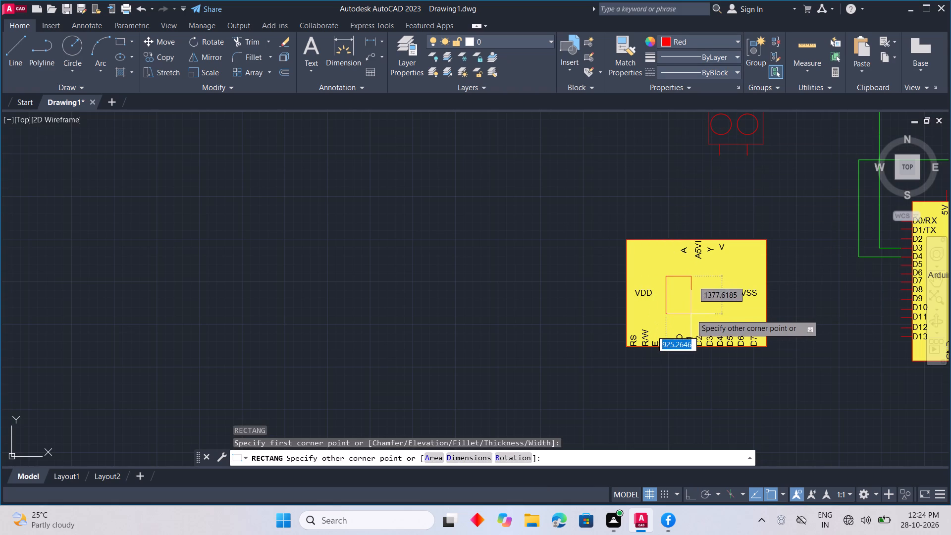
left_click(691, 316)
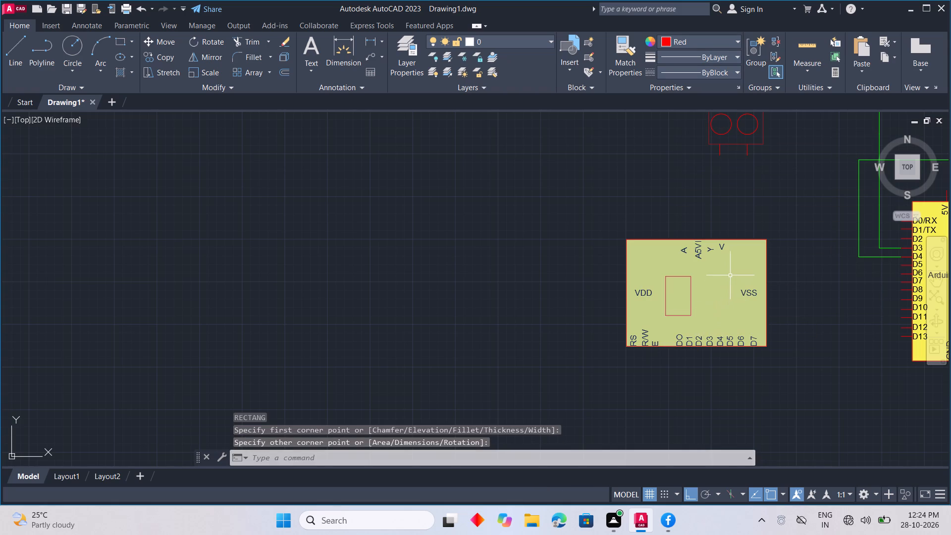
Move the small rectangle straight down by about 308 units inside the module.
left_click(691, 315)
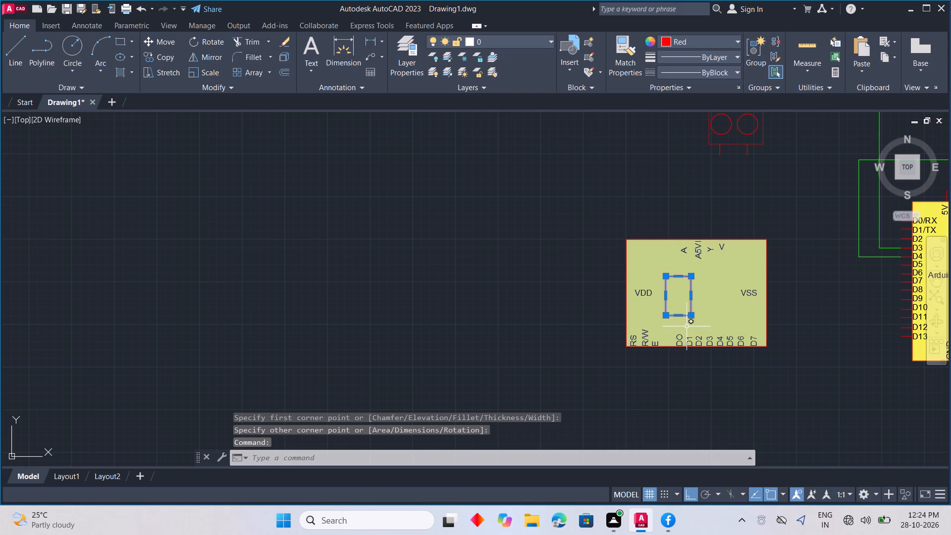
right_click(700, 322)
left_click(732, 275)
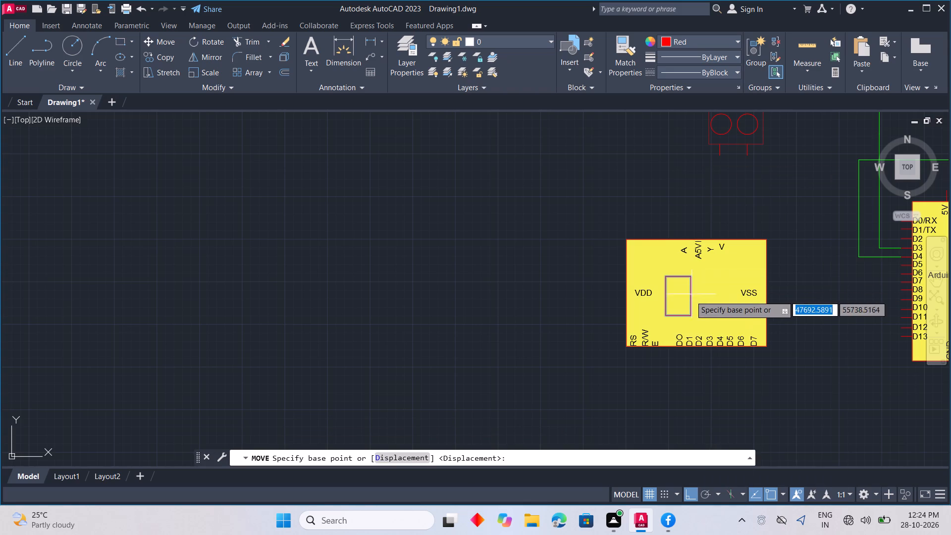
left_click(678, 318)
left_click(676, 324)
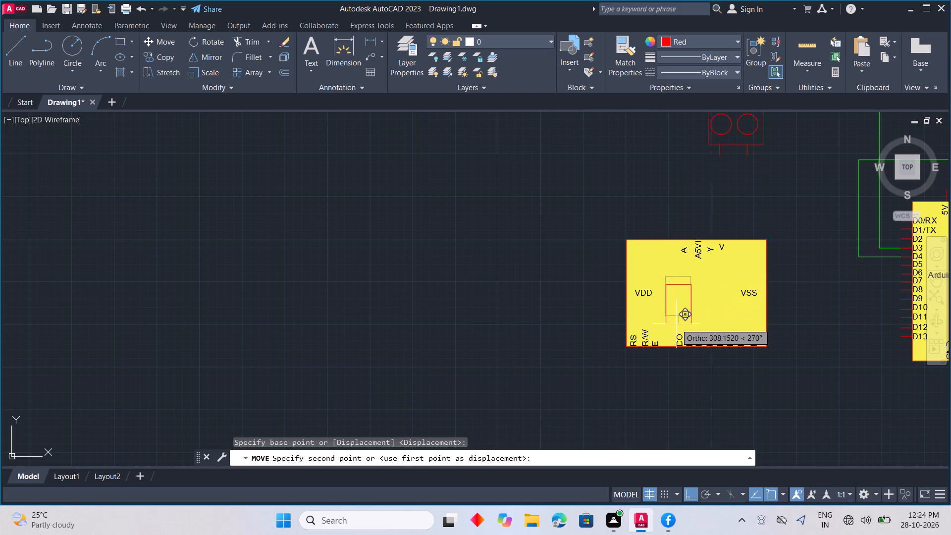
key("Escape")
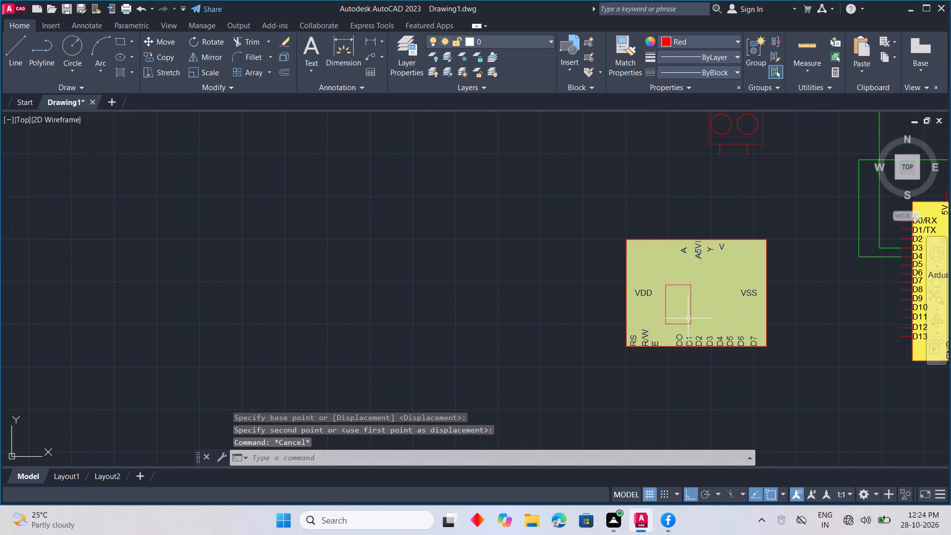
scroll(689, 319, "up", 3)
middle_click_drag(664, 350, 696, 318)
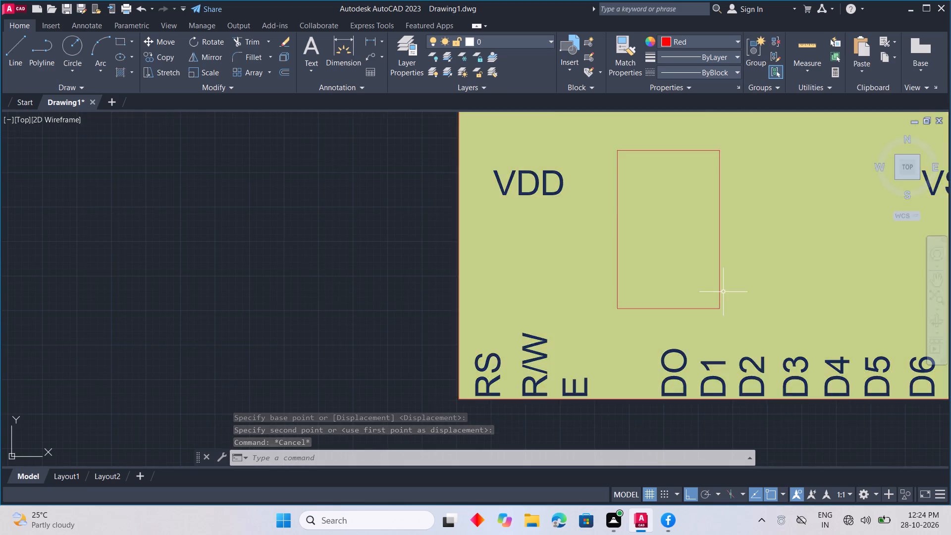
Move the A5VI label straight down from the module's top edge to beside the small rectangle's upper-right corner.
scroll(723, 292, "down", 1)
middle_click_drag(723, 293, 674, 375)
left_click(694, 207)
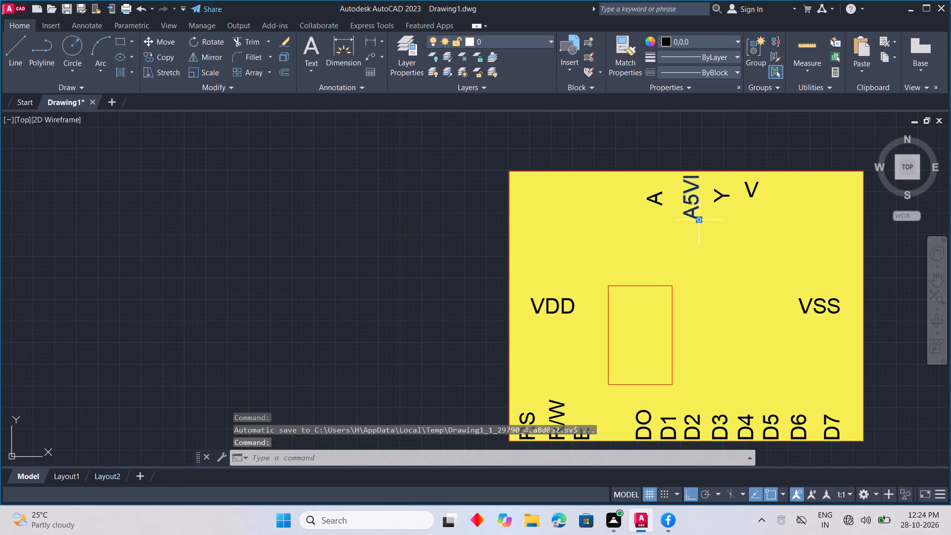
left_click(699, 221)
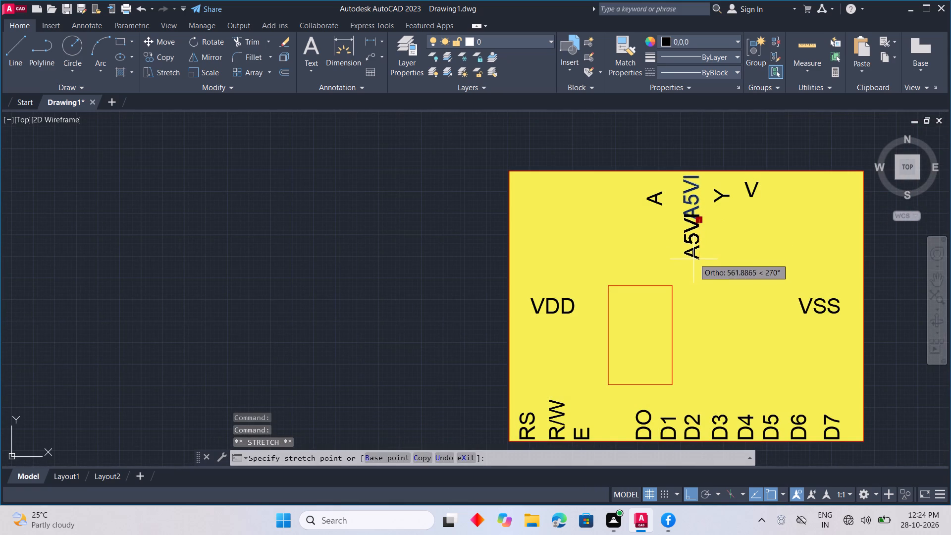
left_click(696, 297)
key("Escape")
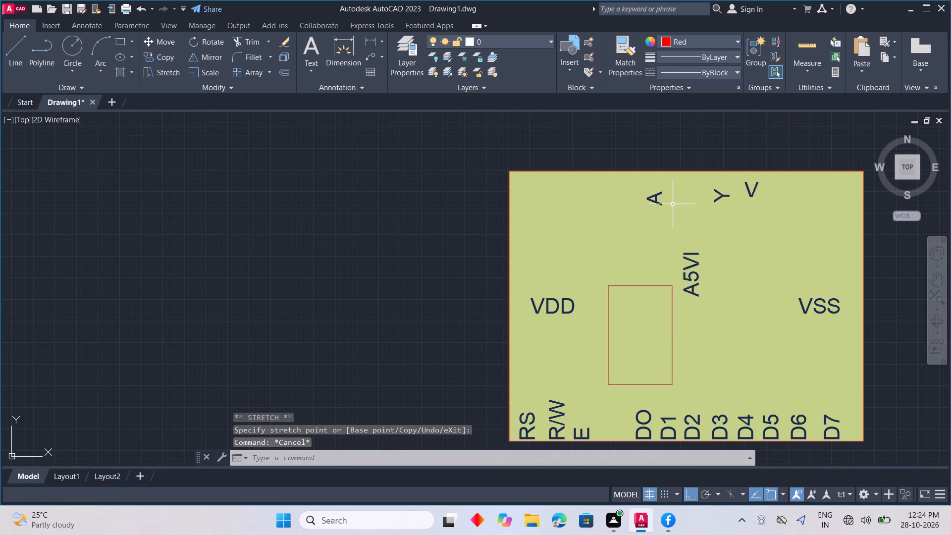
Rotate the sideways A label near the module's top edge so that it reads upright.
left_click(661, 203)
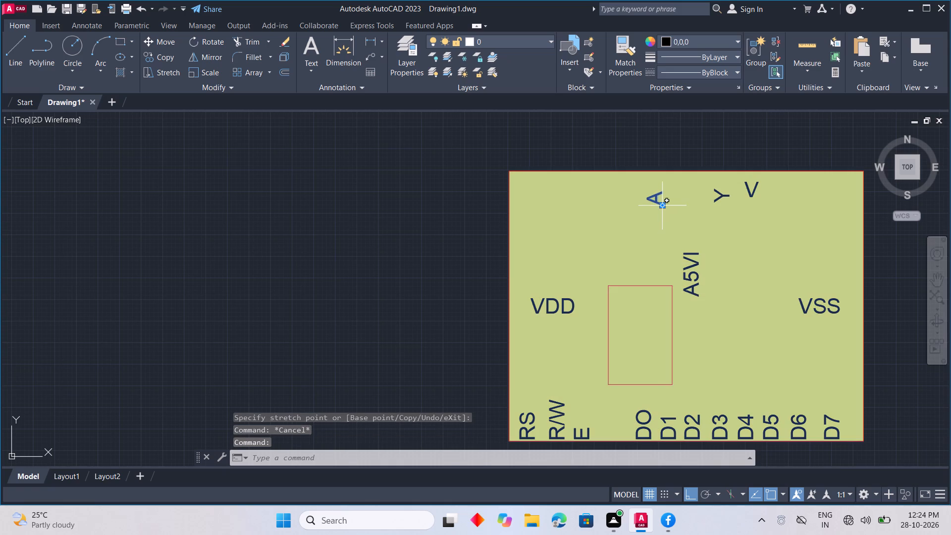
left_click(663, 207)
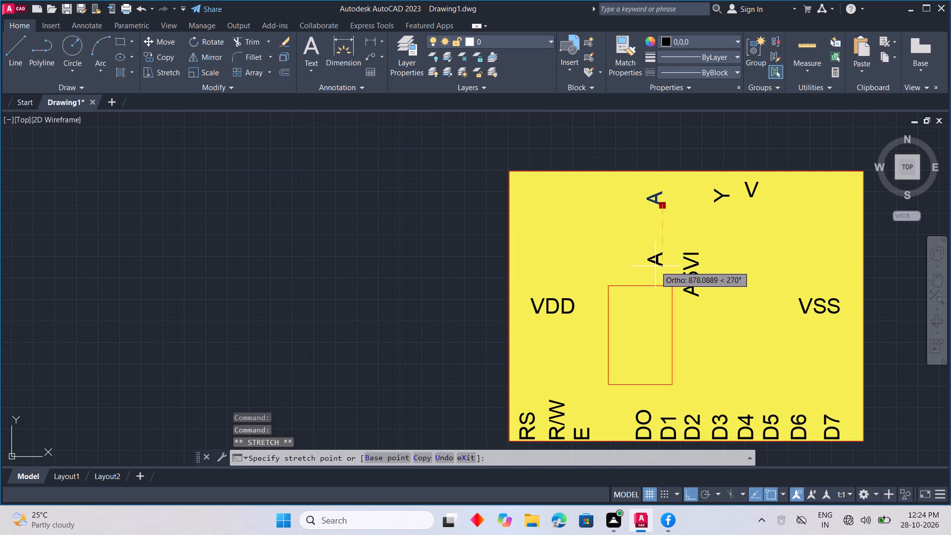
key("Escape")
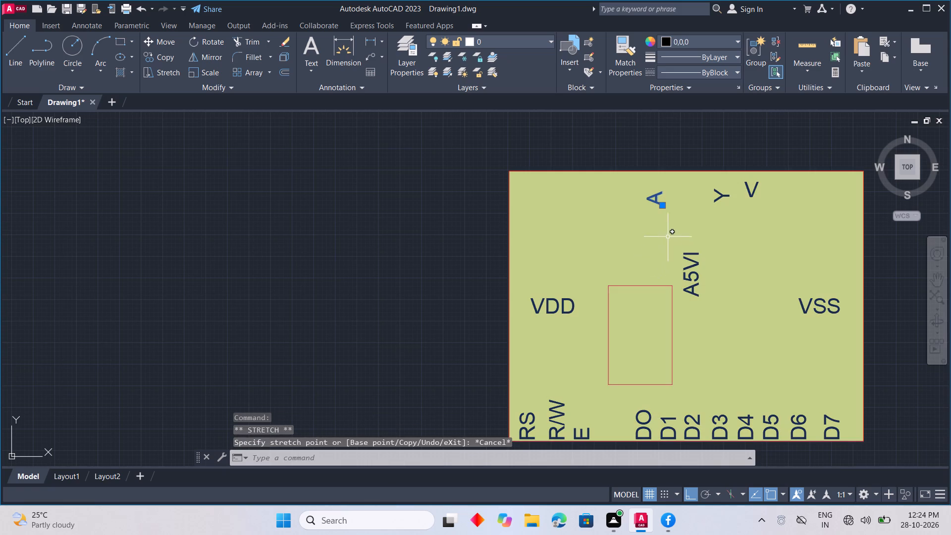
right_click(671, 215)
left_click(709, 315)
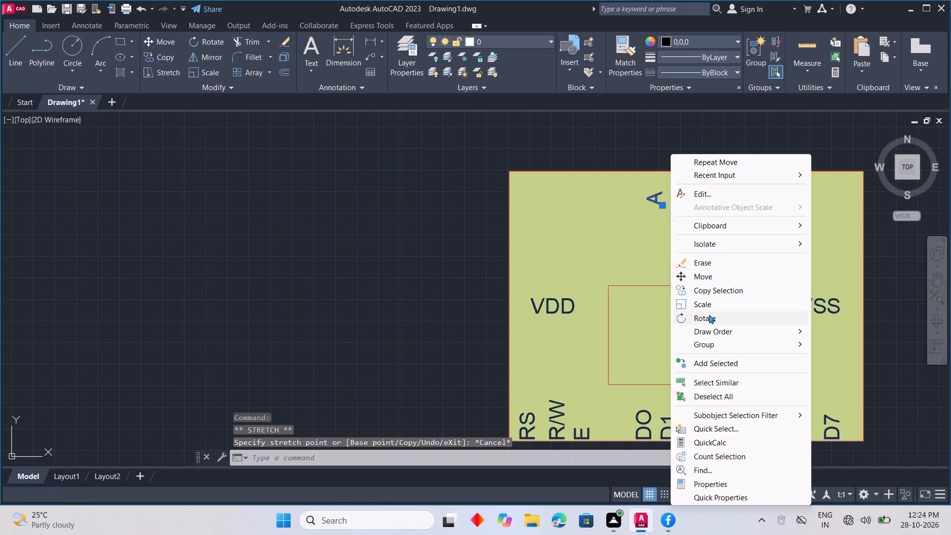
left_click(663, 203)
left_click(657, 222)
key("Escape")
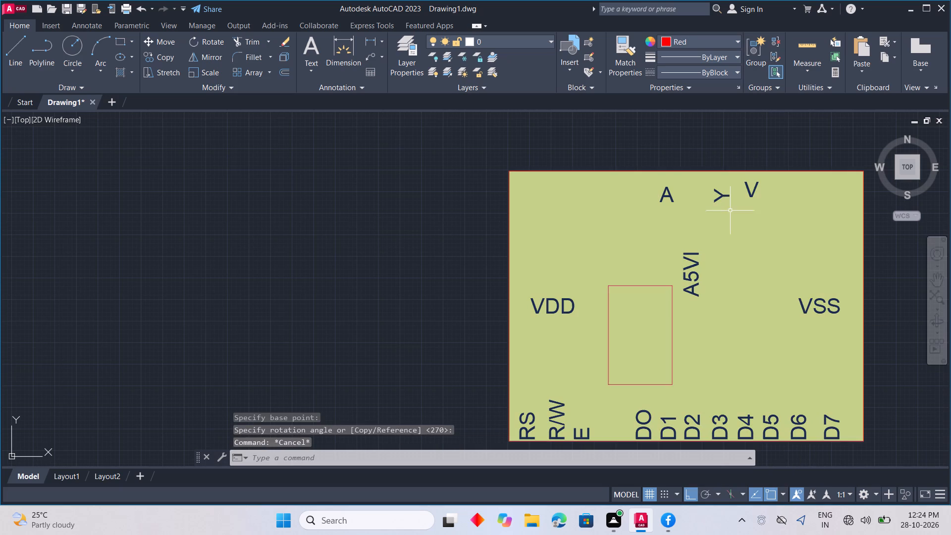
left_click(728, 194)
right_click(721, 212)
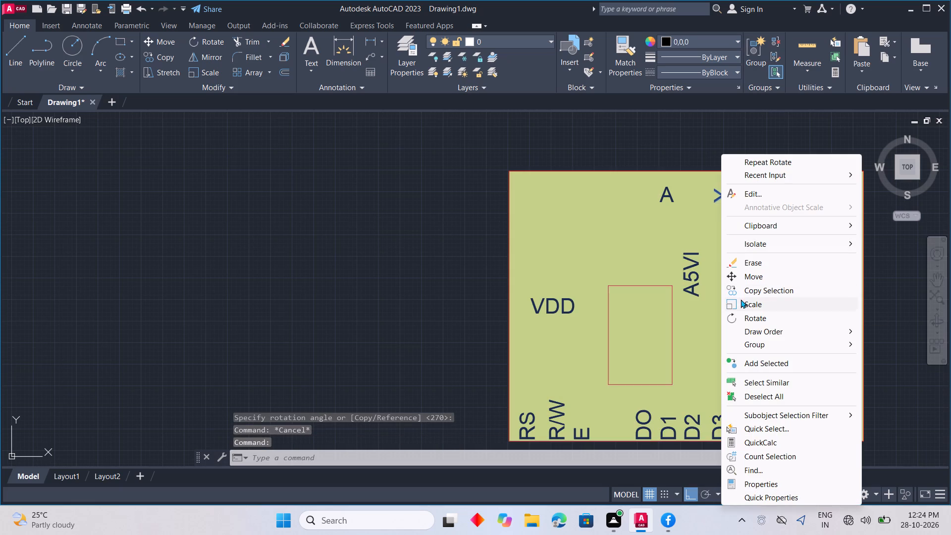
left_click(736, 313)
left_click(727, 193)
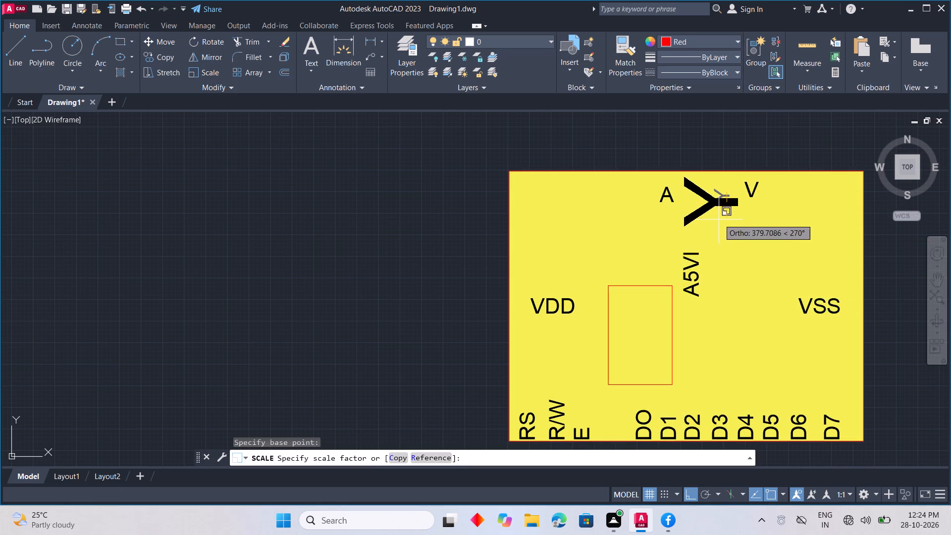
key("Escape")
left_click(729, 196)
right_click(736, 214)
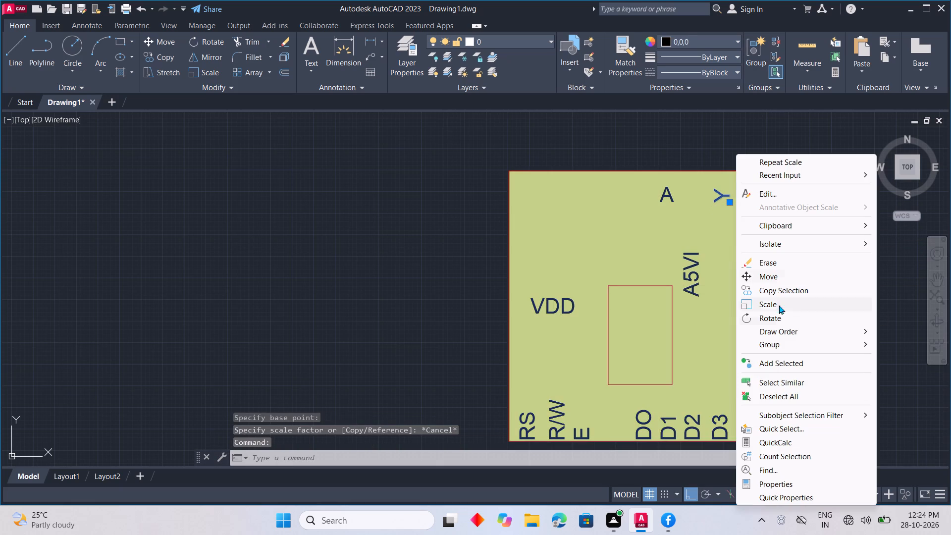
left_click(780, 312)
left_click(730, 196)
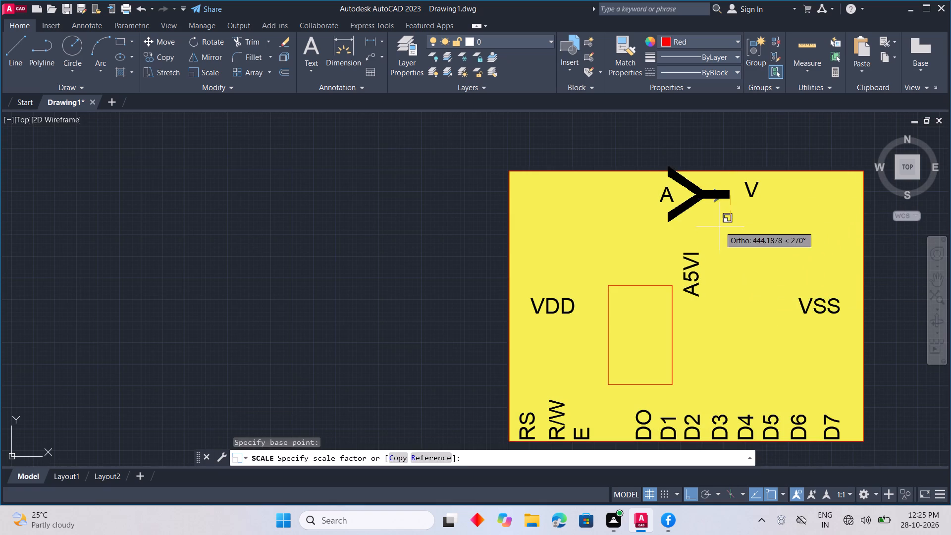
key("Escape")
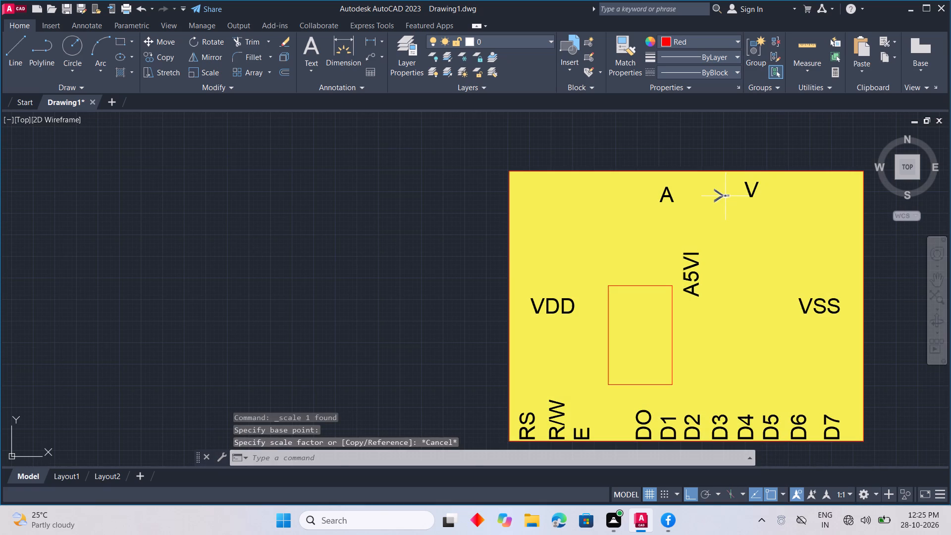
Rotate the sideways Y label near the module's top edge so that it reads upright.
left_click(722, 194)
left_click(722, 194)
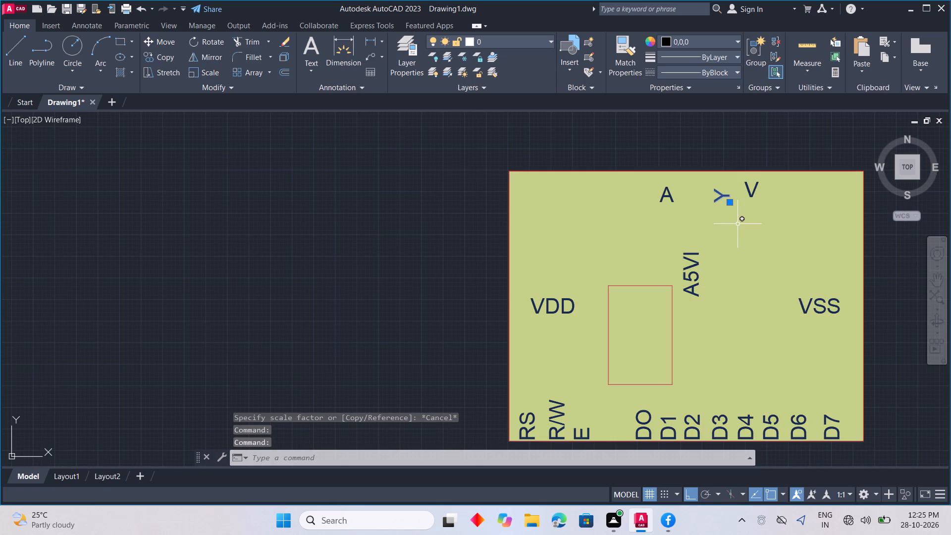
right_click(737, 226)
left_click(781, 313)
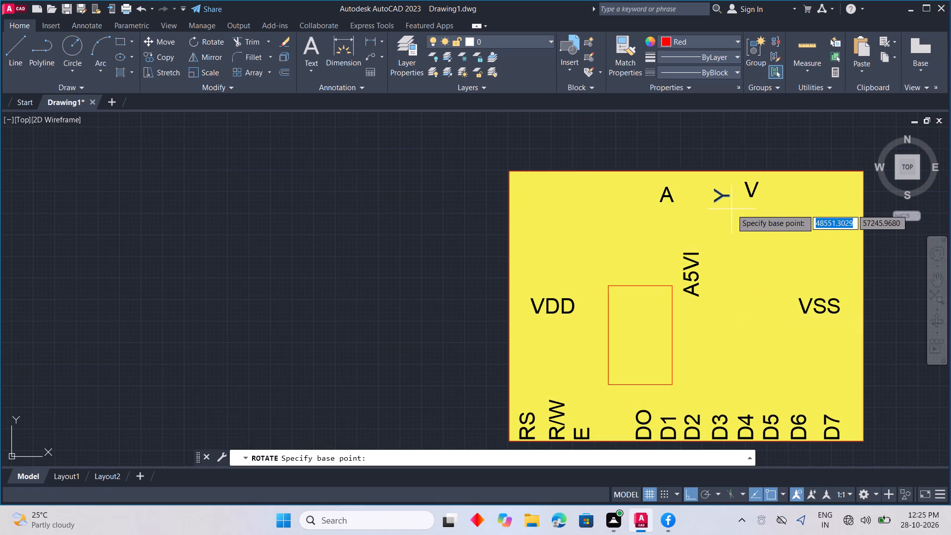
left_click(726, 196)
left_click(721, 222)
key("Escape")
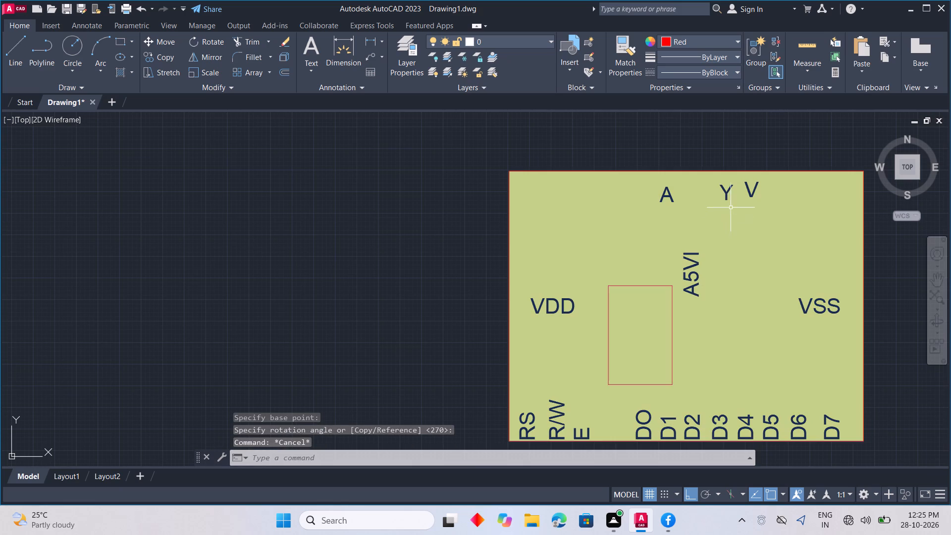
Turn Ortho off and move the A label down and slightly left to just above the small rectangle.
left_click(671, 192)
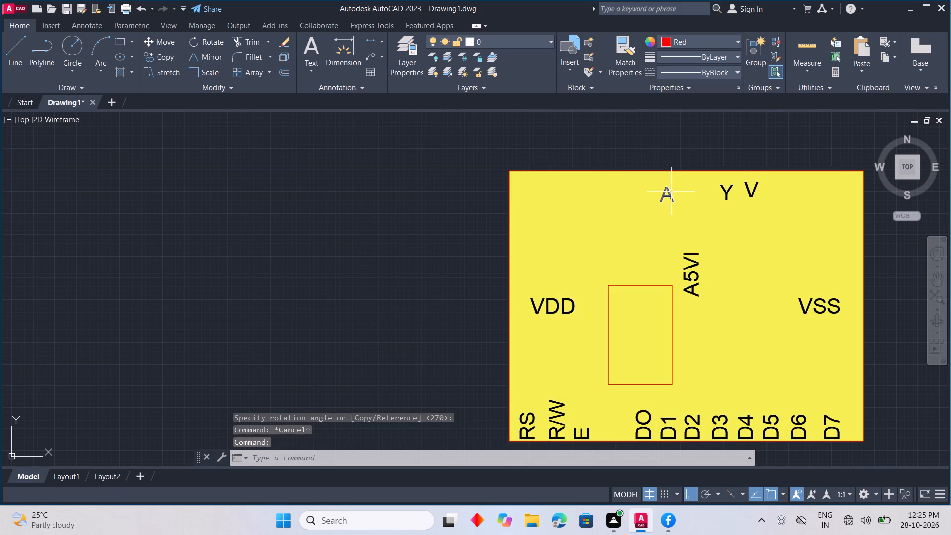
left_click(663, 203)
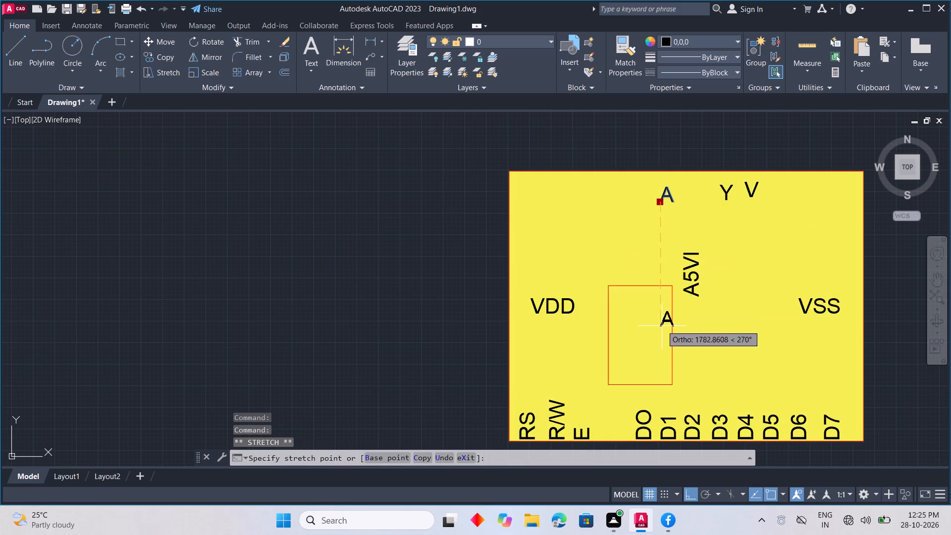
left_click(689, 491)
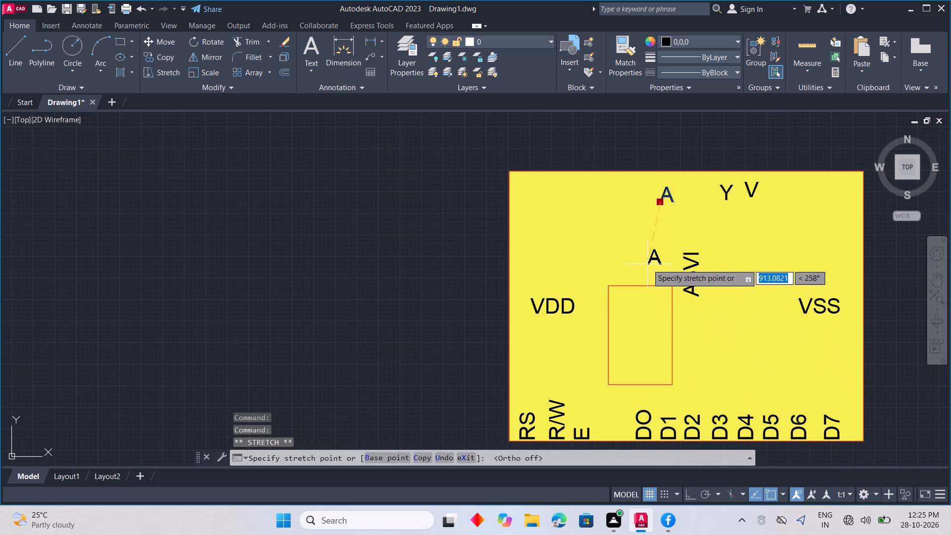
left_click(645, 264)
key("Escape")
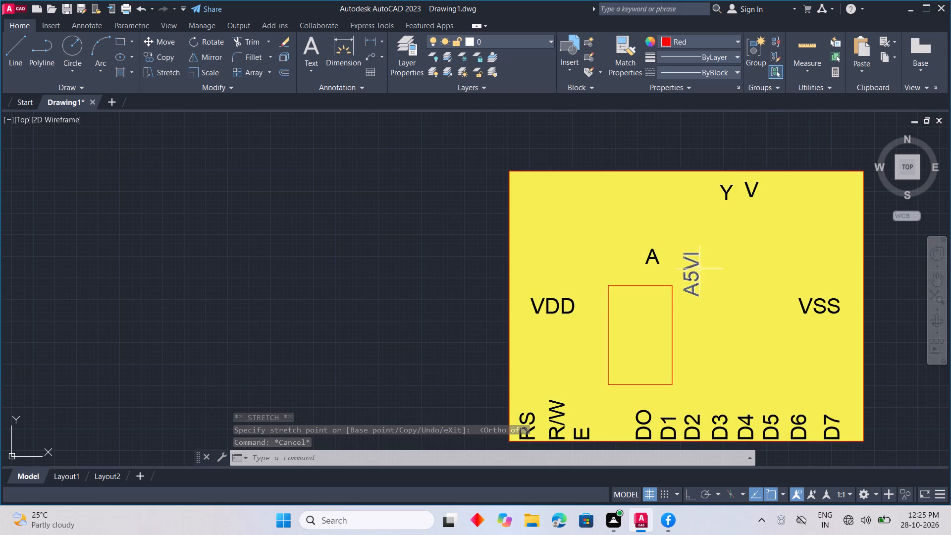
Turn Ortho on and move the Y and V labels straight down, level with the A label.
left_click(730, 194)
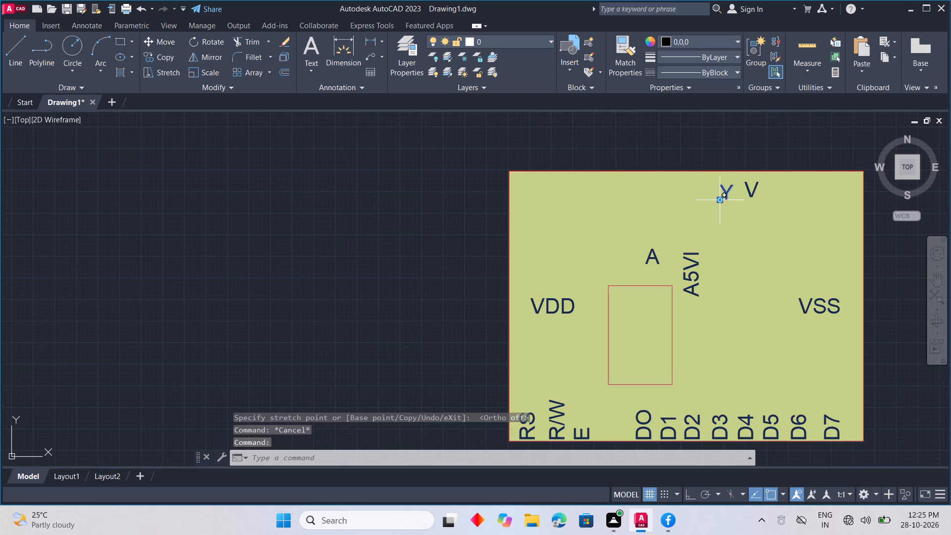
left_click(722, 201)
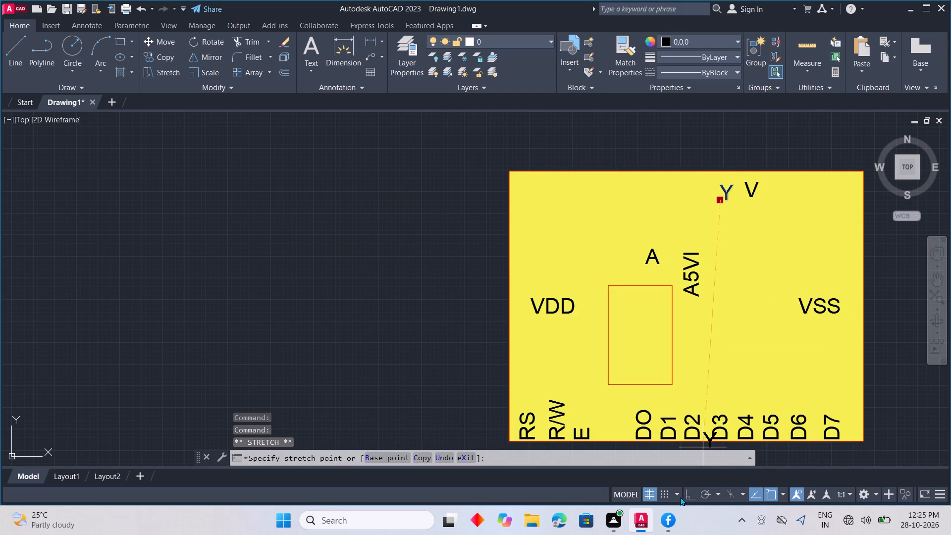
left_click_drag(687, 494, 691, 484)
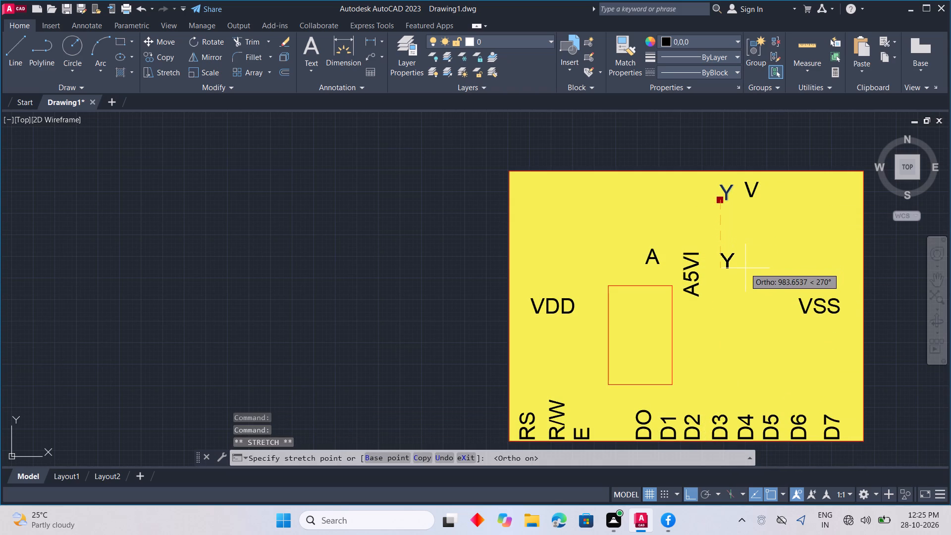
left_click(746, 265)
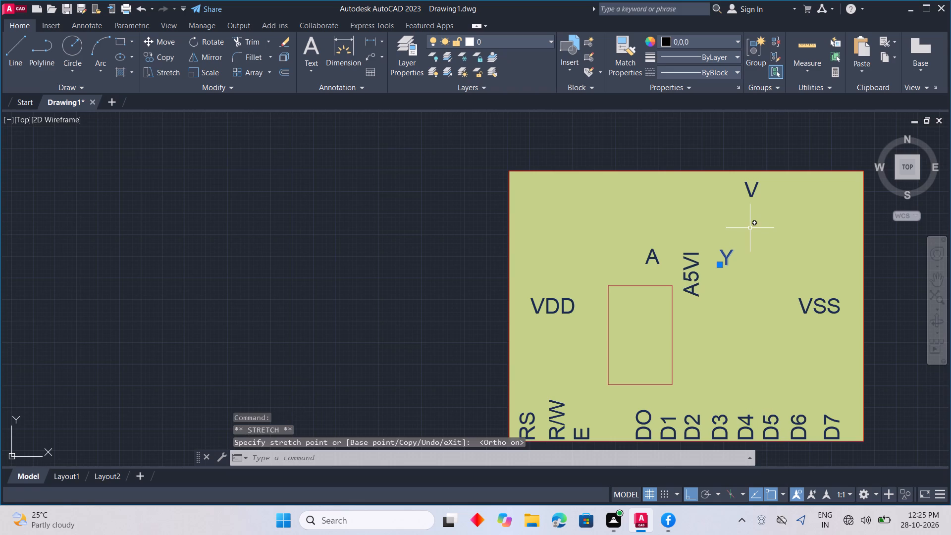
key("Escape")
left_click(751, 197)
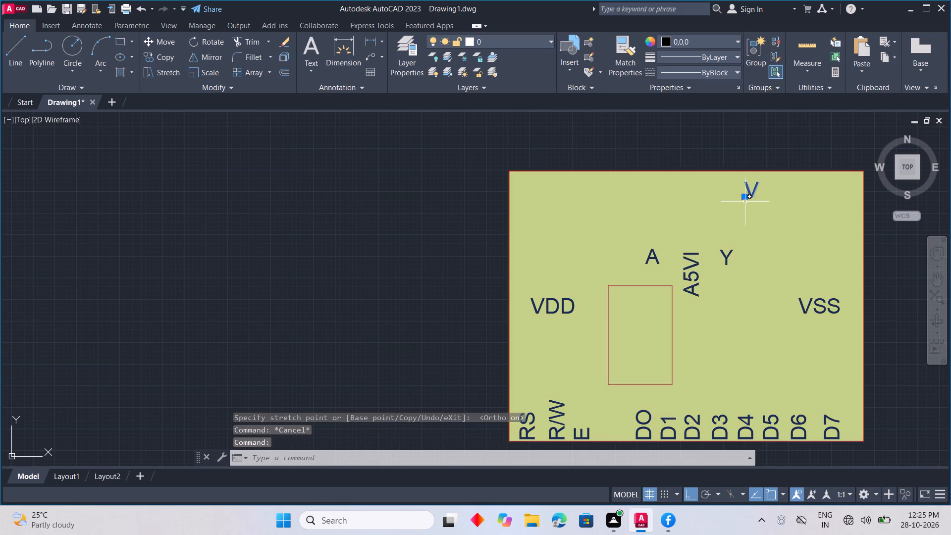
left_click(745, 199)
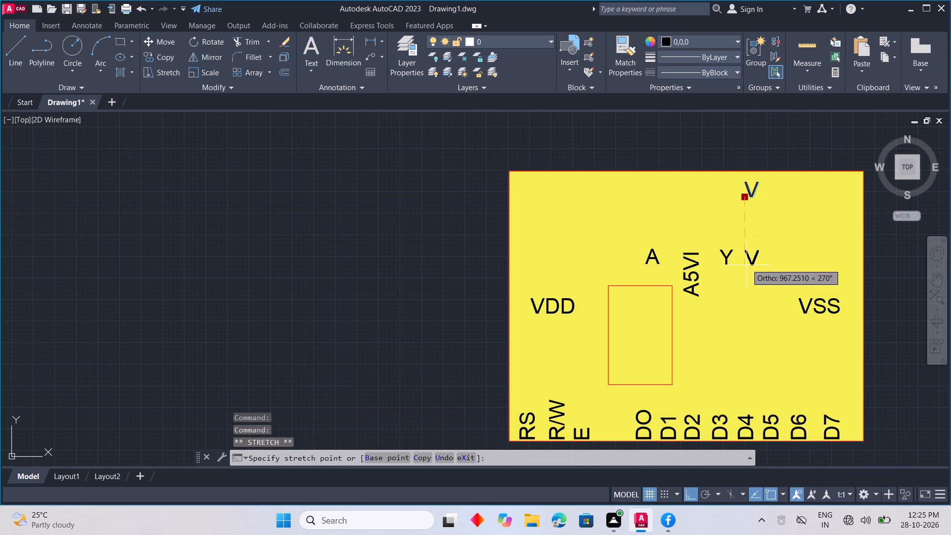
left_click(746, 265)
key("Escape")
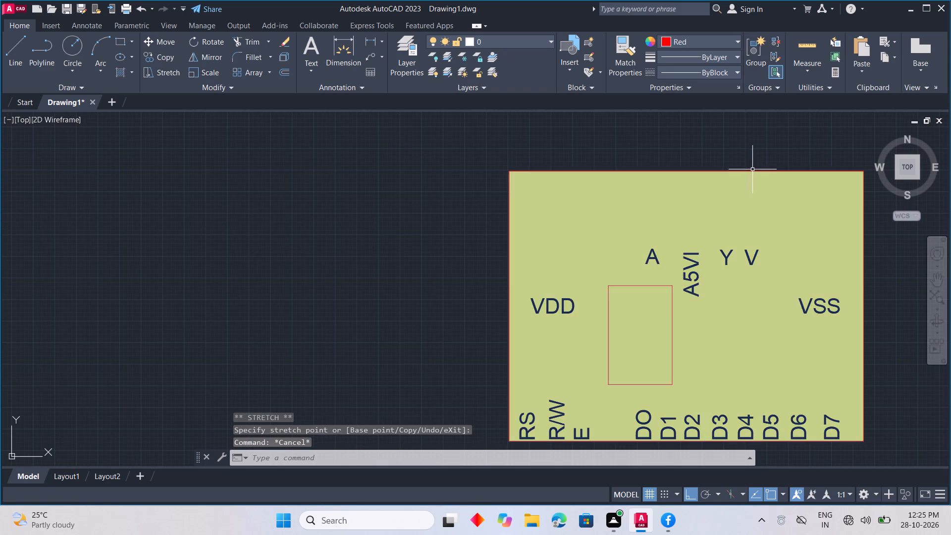
Stretch the module outline's top edge down to just above the row of A, A5VI, Y and V labels.
left_click(747, 172)
left_click(687, 172)
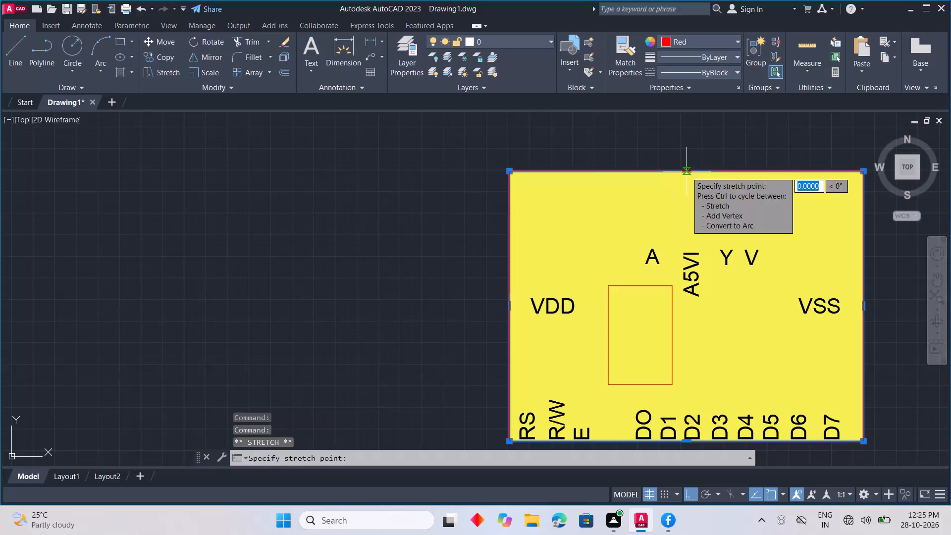
left_click(677, 234)
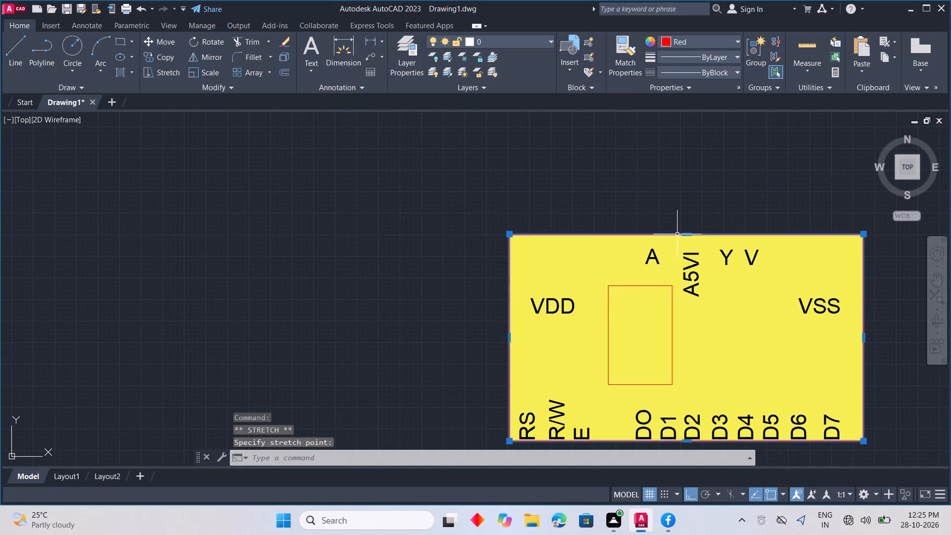
key("Escape")
Move the whole yellow module with its labels and inner rectangle straight up, beside the Arduino_UNO_R3 block.
scroll(705, 246, "down", 4)
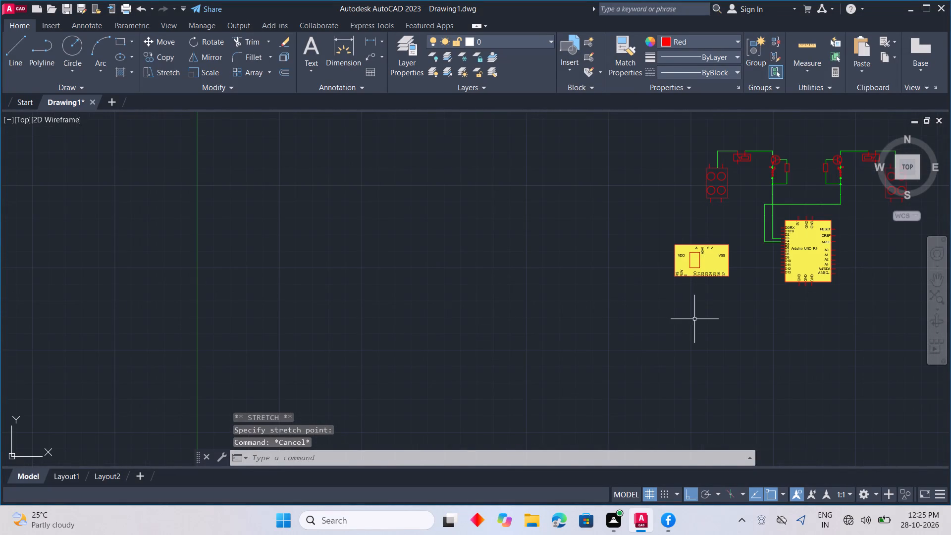
scroll(711, 305, "up", 1)
middle_click_drag(712, 298, 700, 340)
left_click_drag(600, 198, 610, 205)
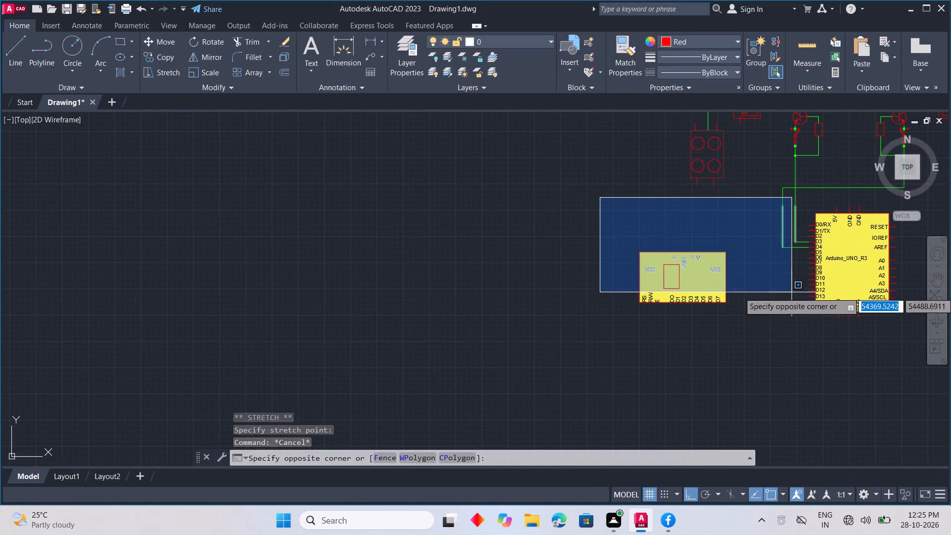
left_click(767, 357)
right_click(759, 340)
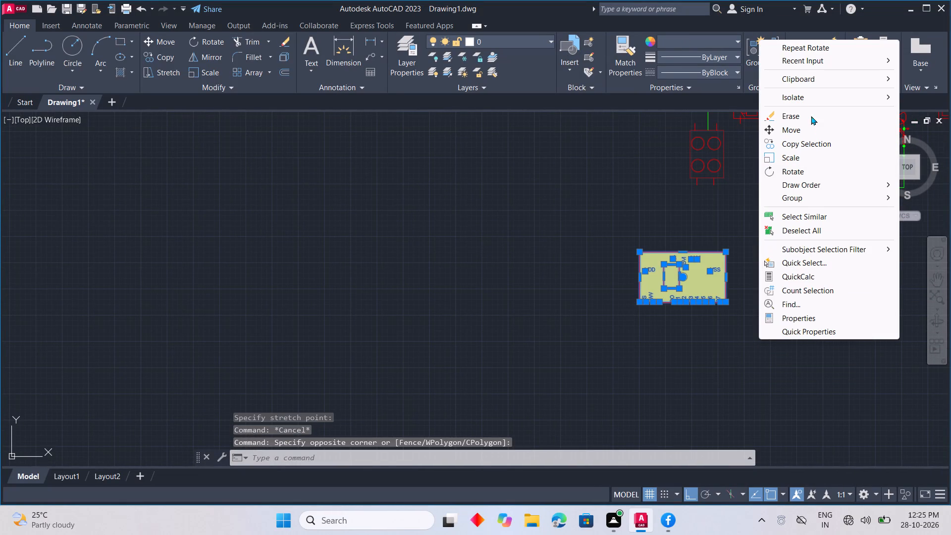
left_click(808, 128)
left_click(683, 250)
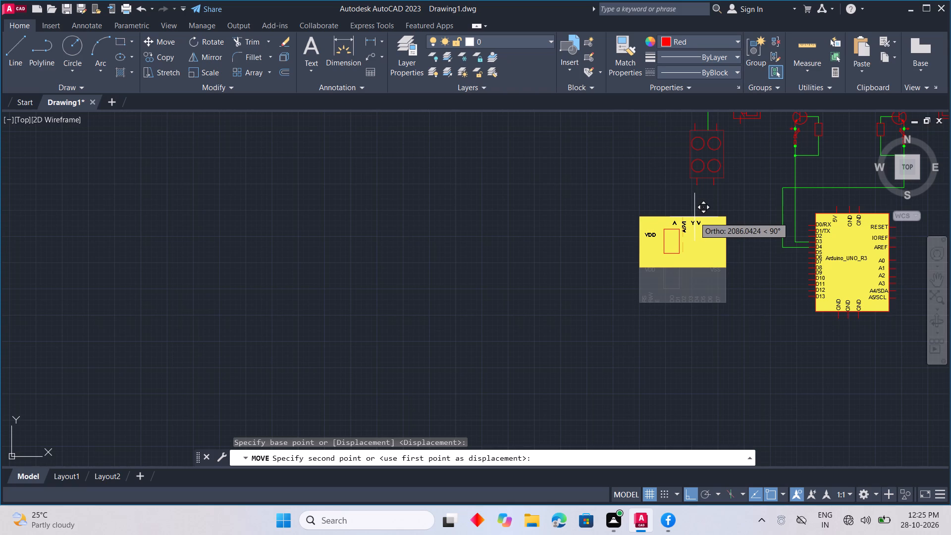
left_click(699, 232)
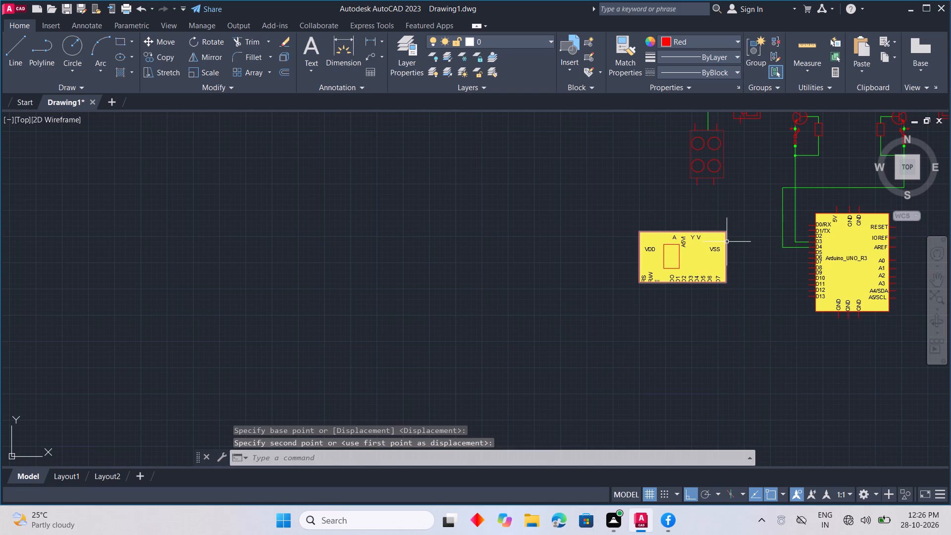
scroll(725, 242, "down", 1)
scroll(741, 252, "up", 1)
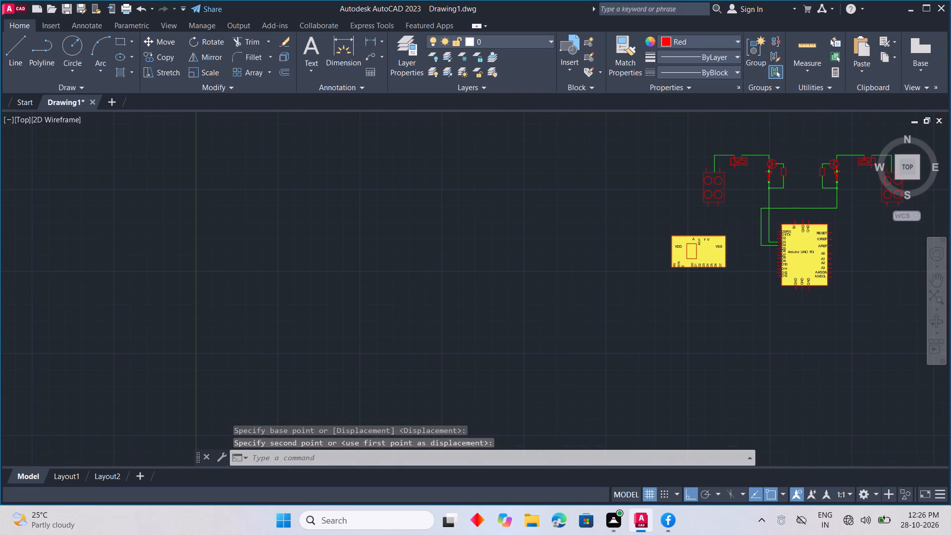
Examine the layout of the circuits around the yellow module and the Arduino_UNO_R3 block.
middle_click_drag(760, 249, 725, 336)
scroll(747, 331, "up", 2)
middle_click_drag(747, 328, 699, 340)
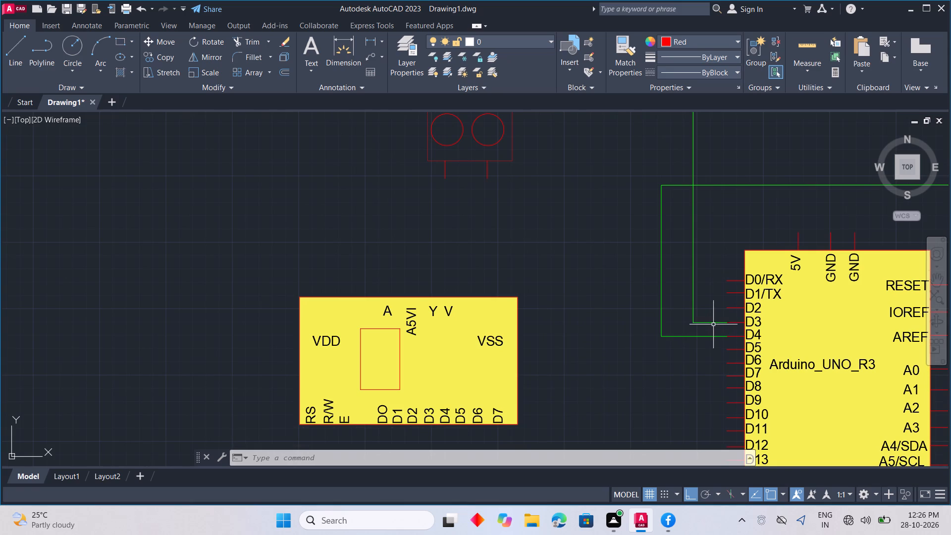
scroll(713, 323, "down", 3)
middle_click(713, 323)
middle_click_drag(713, 324, 706, 354)
scroll(716, 337, "up", 2)
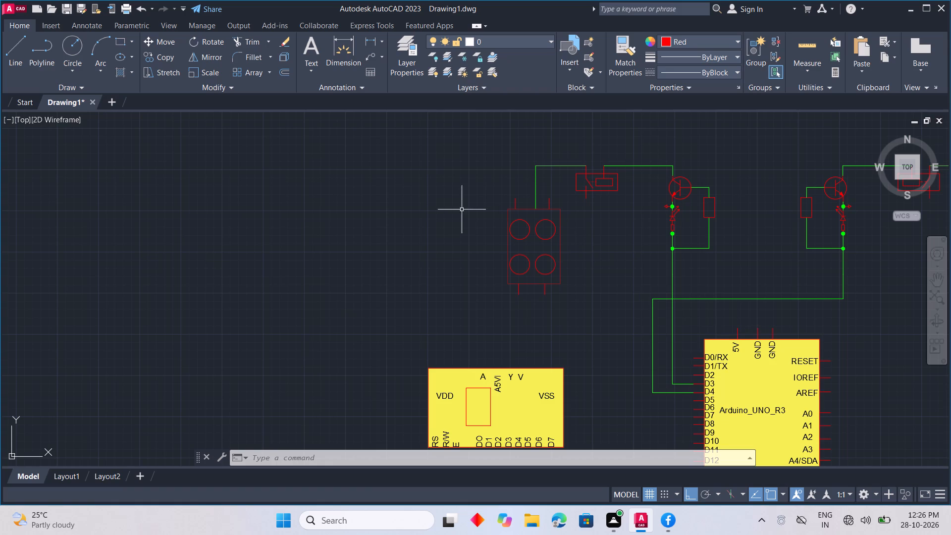
middle_click_drag(573, 311, 581, 226)
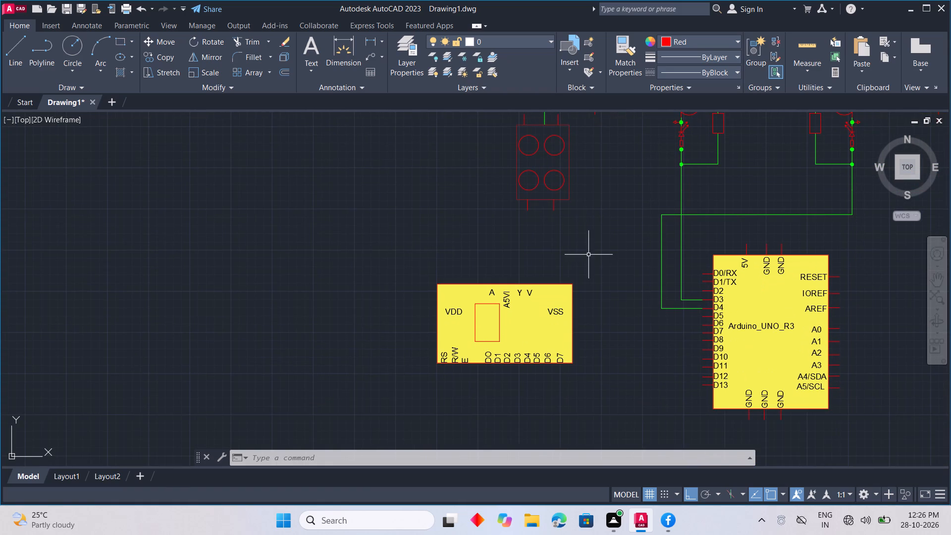
middle_click_drag(591, 250, 620, 330)
middle_click_drag(670, 327, 619, 339)
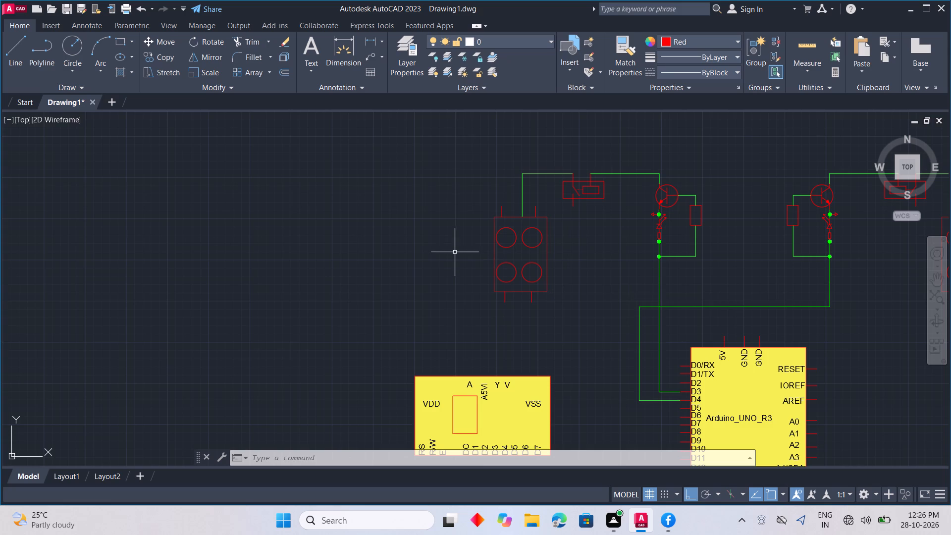
Move the left-hand circuit of four-circle block, relay, transistor and resistor with its wires slightly right, toward the mirrored circuit.
left_click_drag(459, 171, 463, 171)
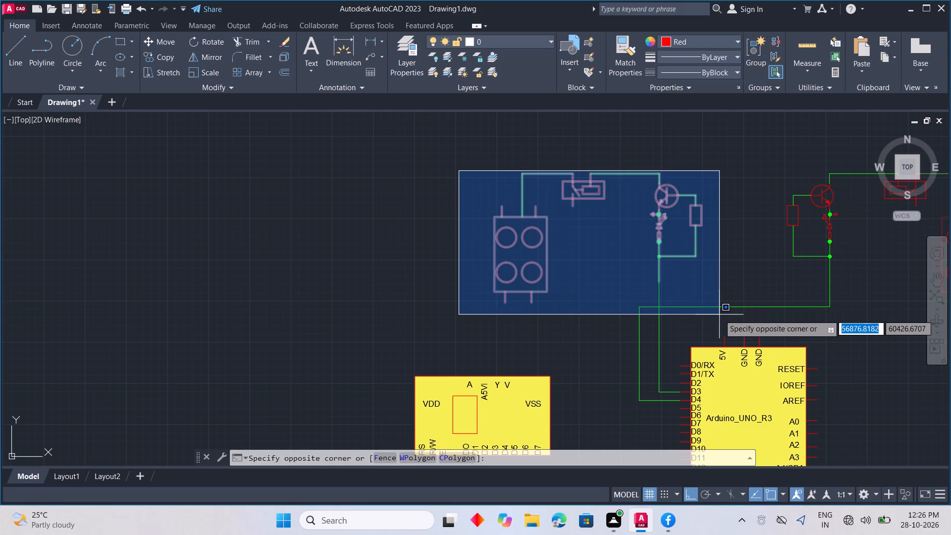
left_click(725, 295)
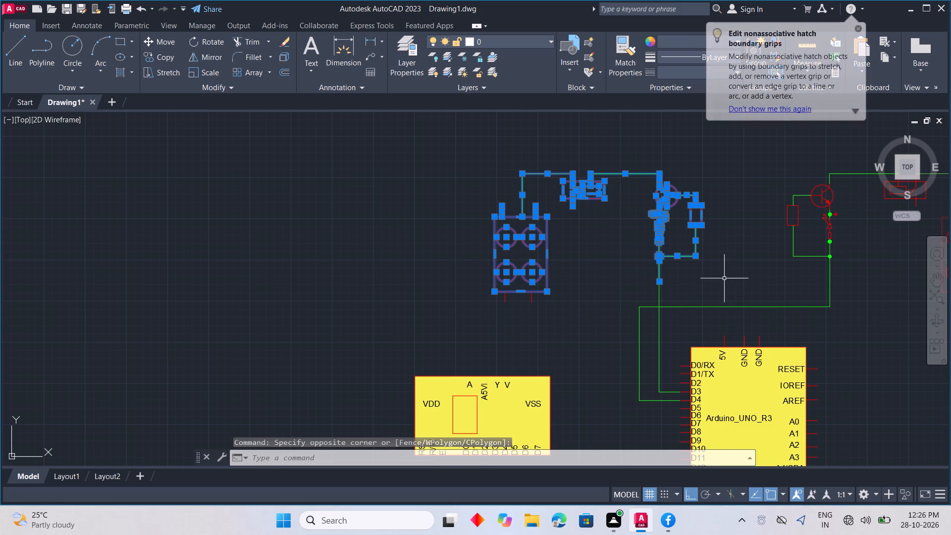
right_click(724, 277)
left_click(754, 300)
left_click(659, 278)
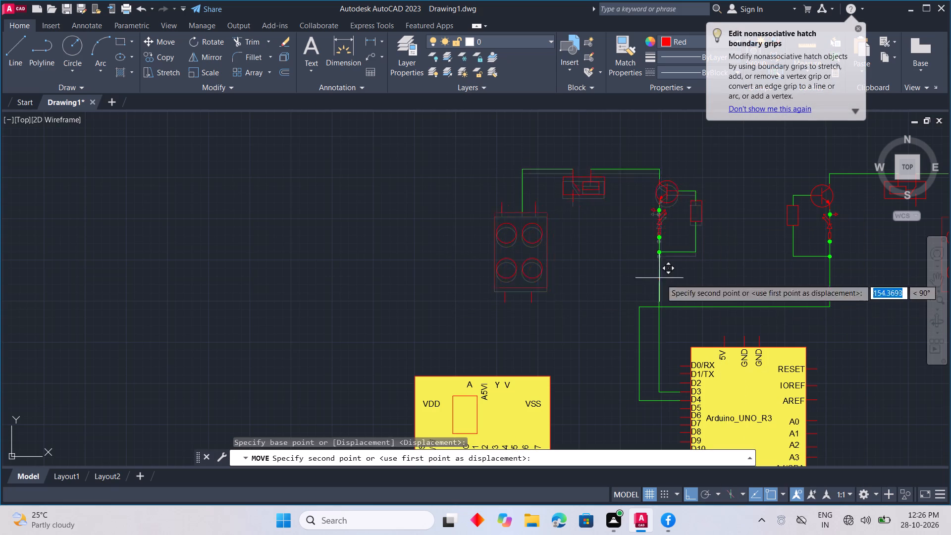
left_click(673, 283)
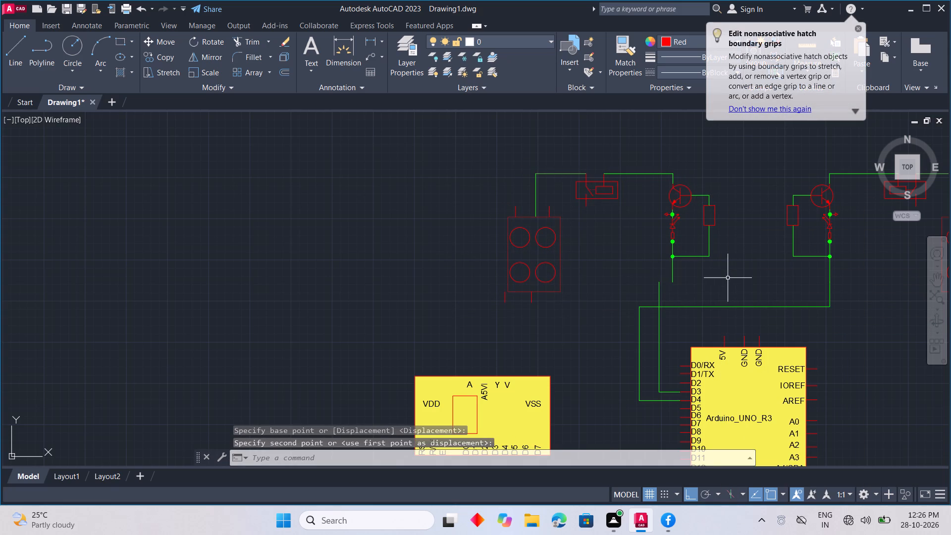
key("Escape")
Delete the two old vertical wire segments that rise from the D3 wire.
left_click(660, 335)
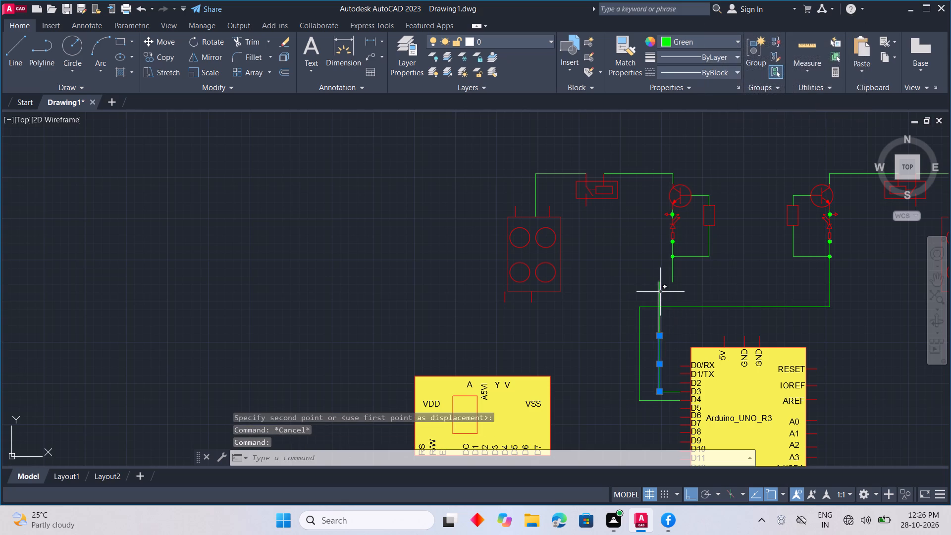
left_click(660, 296)
key("Delete")
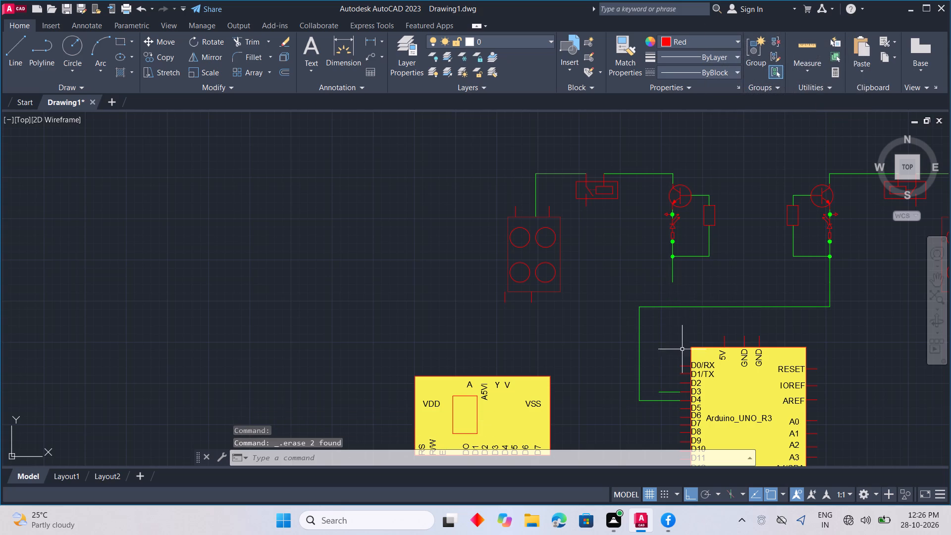
Extend the moved circuit's vertical wire down to the D3 wire and trim the D3 wire's overhanging end.
key("e")
key("c")
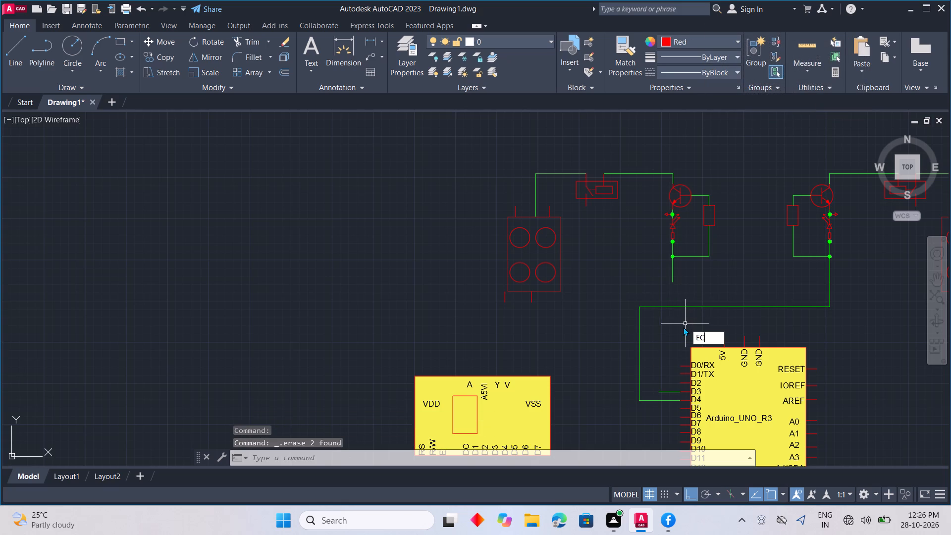
key("BackSpace")
key("x")
key("space")
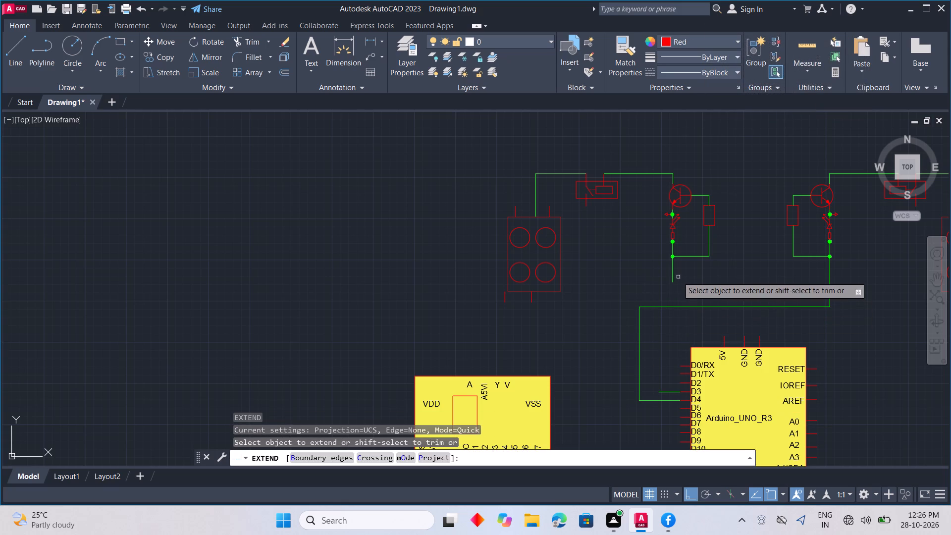
left_click(673, 269)
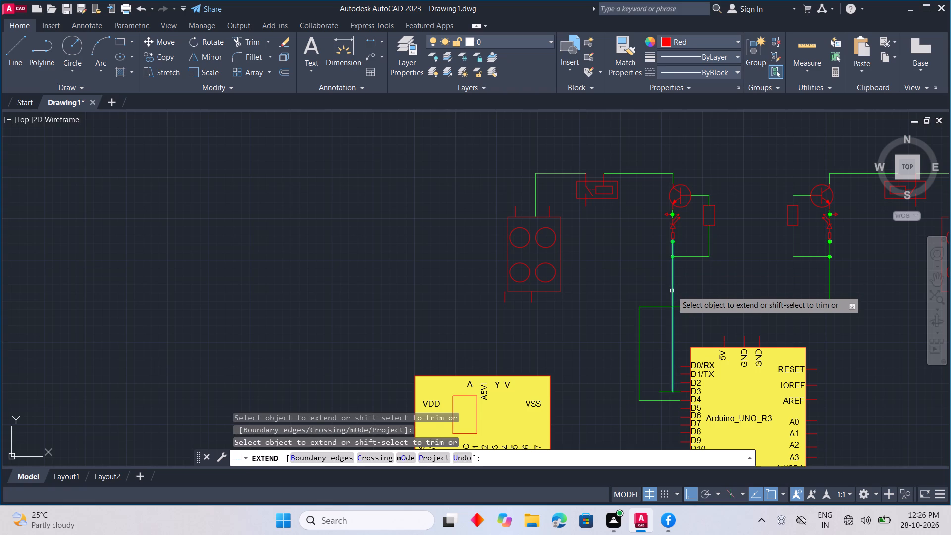
left_click(672, 291)
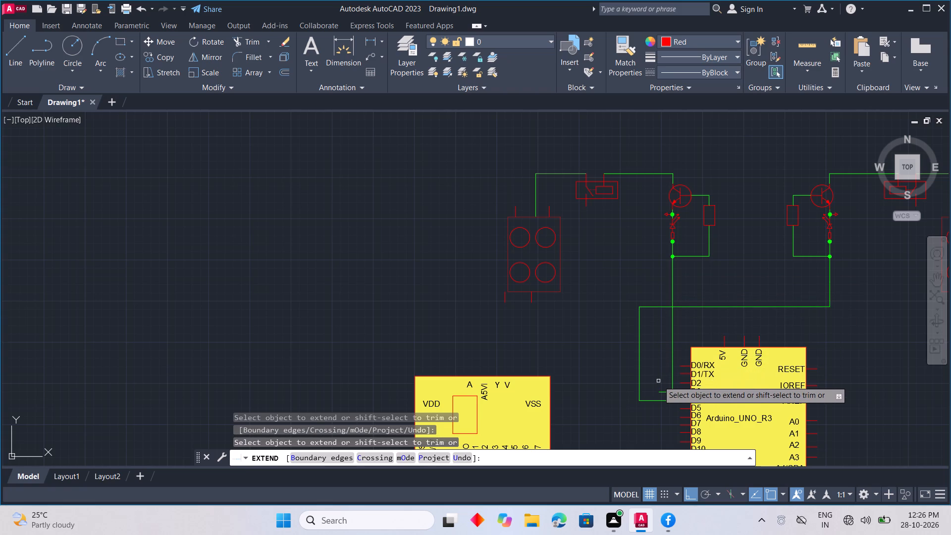
left_click(664, 393, "shift")
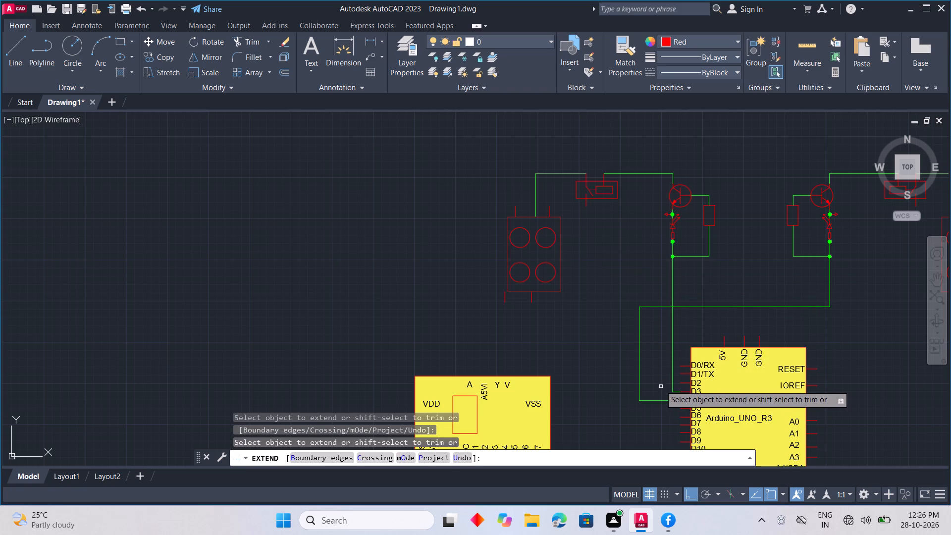
Remove the vertical wire segments joining the D4 wire to the long horizontal wire.
left_click(638, 375, "shift")
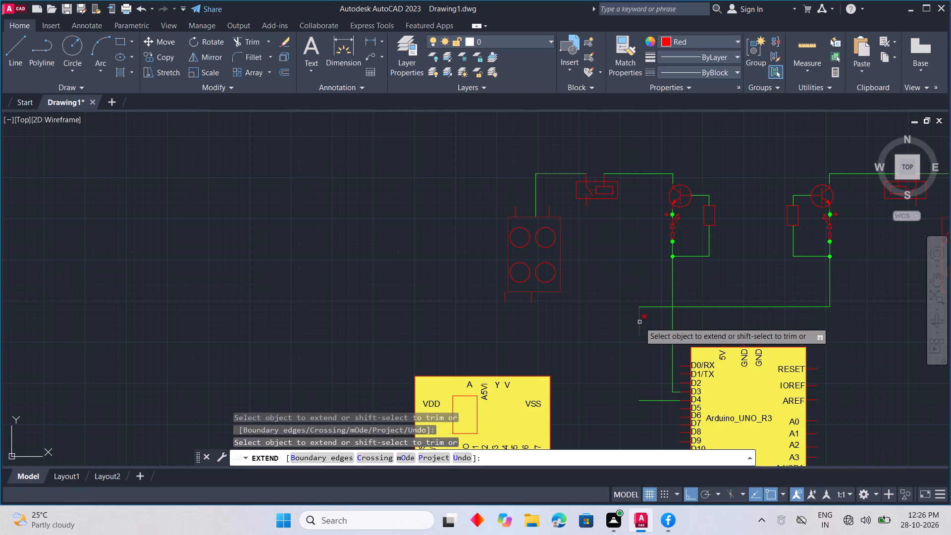
left_click(639, 322, "shift")
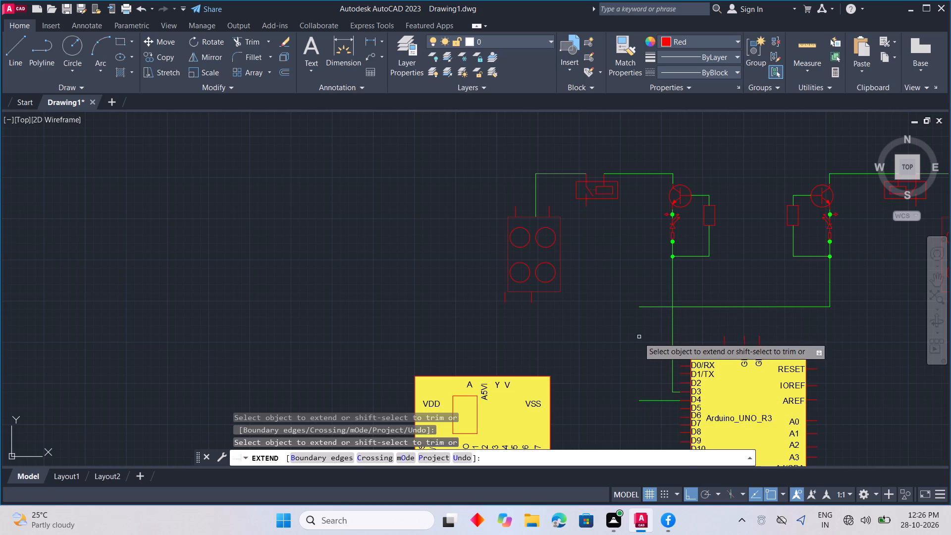
key("Escape")
Draw a line about 3559 units long from the long horizontal wire down to the D4 wire, closer to the D3 wire.
key("l")
key("space")
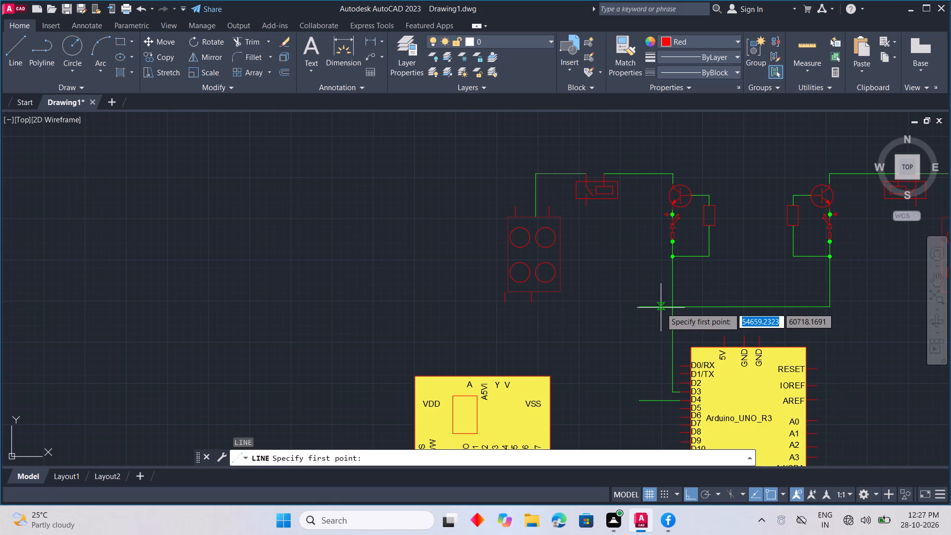
left_click(663, 309)
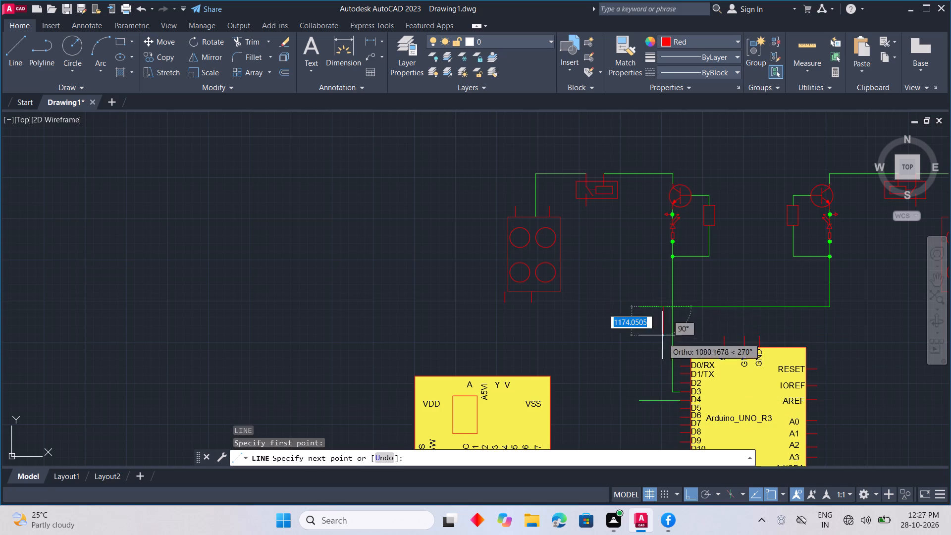
left_click(662, 401)
key("Escape")
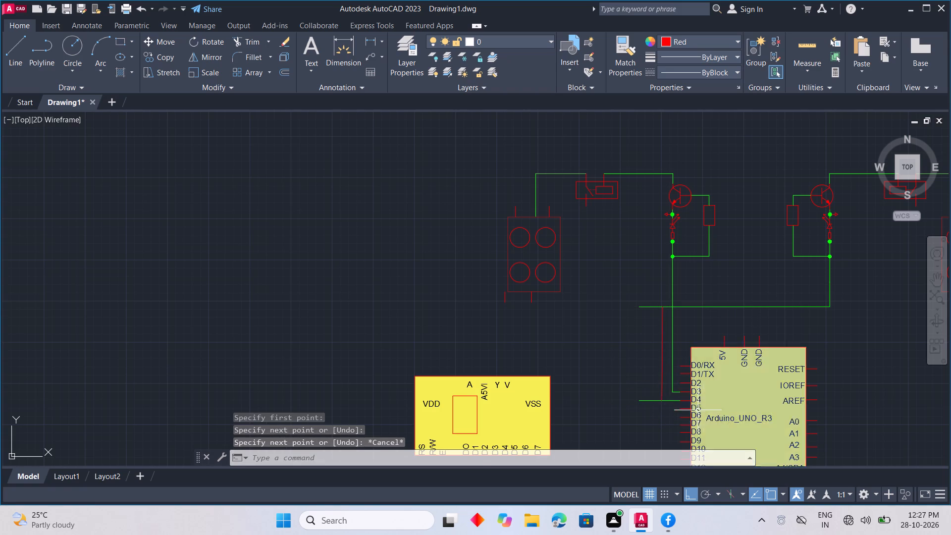
Change the new vertical D4 connecting line's colour to Green.
scroll(660, 381, "up", 2)
left_click(665, 359)
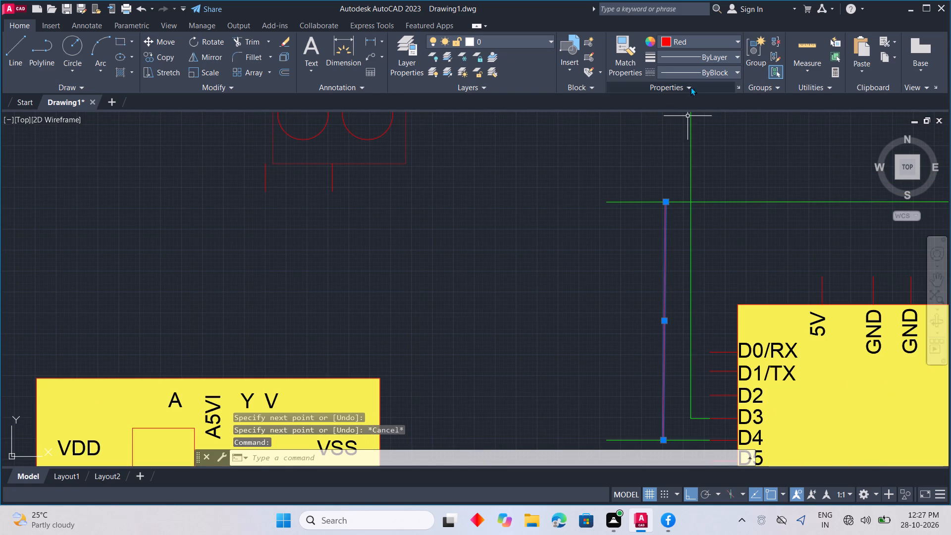
left_click(703, 39)
left_click(687, 160)
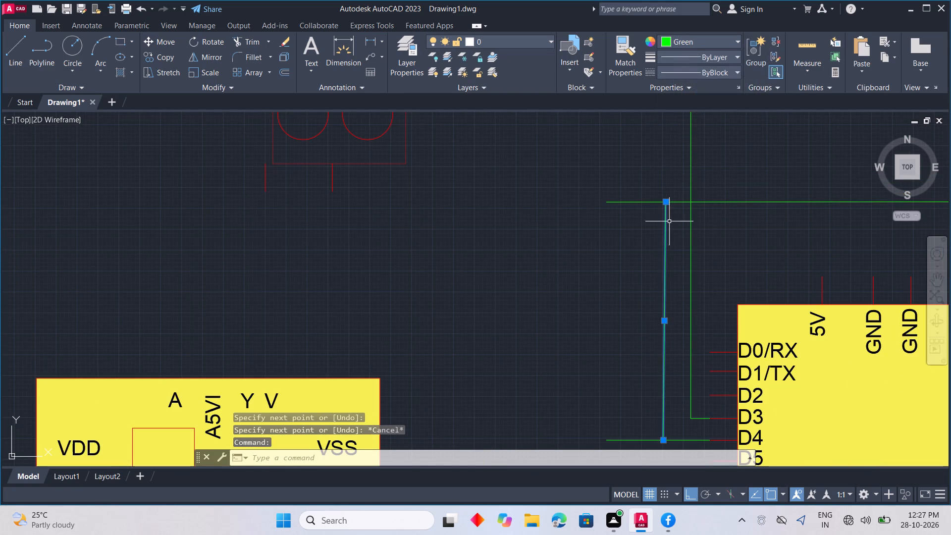
key("Escape")
Trim the horizontal wire ends that overhang the new vertical D4 line at its top and bottom.
type("TR")
key("space")
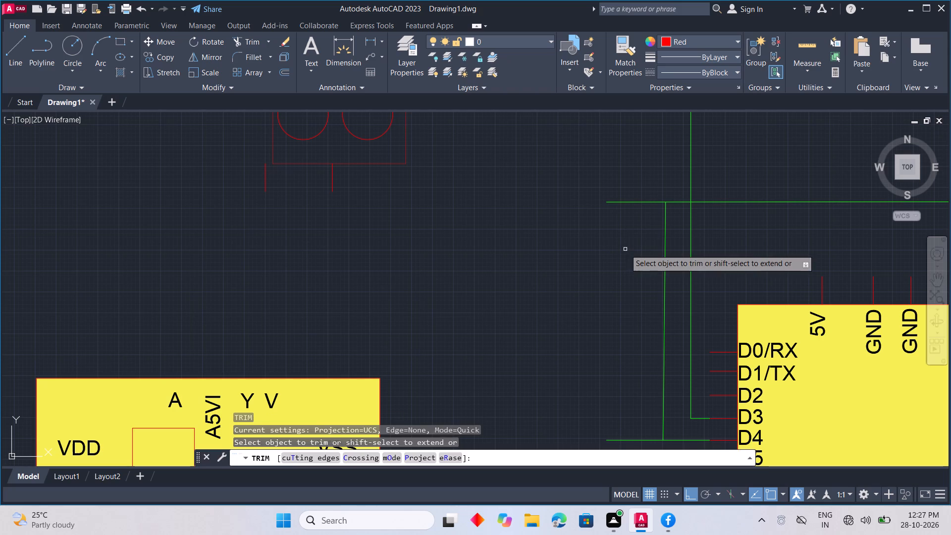
left_click(641, 200)
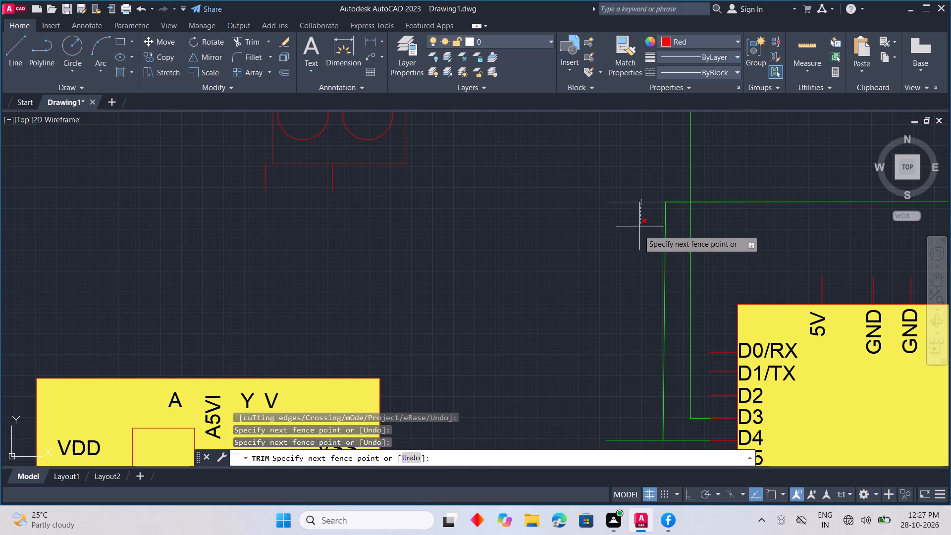
left_click_drag(637, 279, 637, 379)
middle_click_drag(636, 368, 643, 219)
left_click_drag(655, 271, 656, 380)
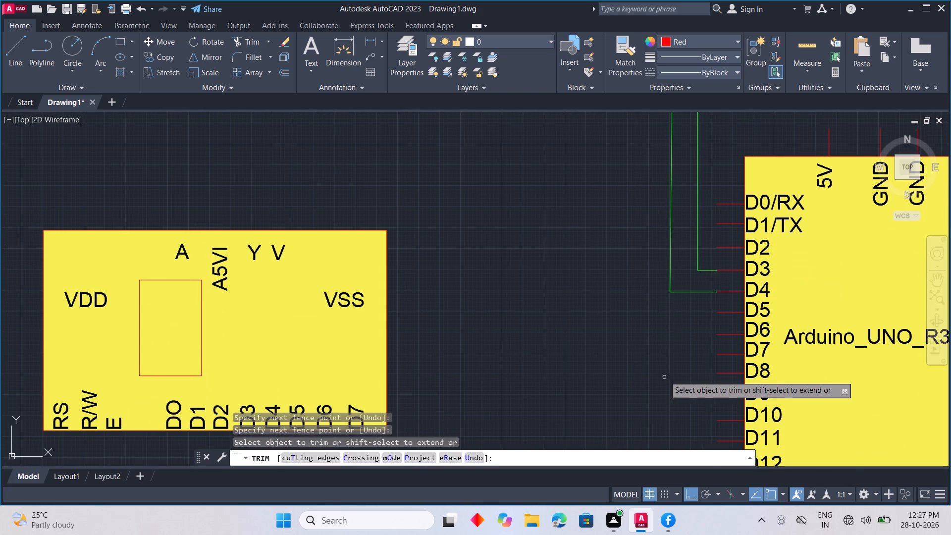
scroll(660, 350, "down", 3)
key("Escape")
Examine the rerouted D3 and D4 wires and the spacing between the yellow module and the Arduino_UNO_R3 block.
scroll(641, 334, "down", 2)
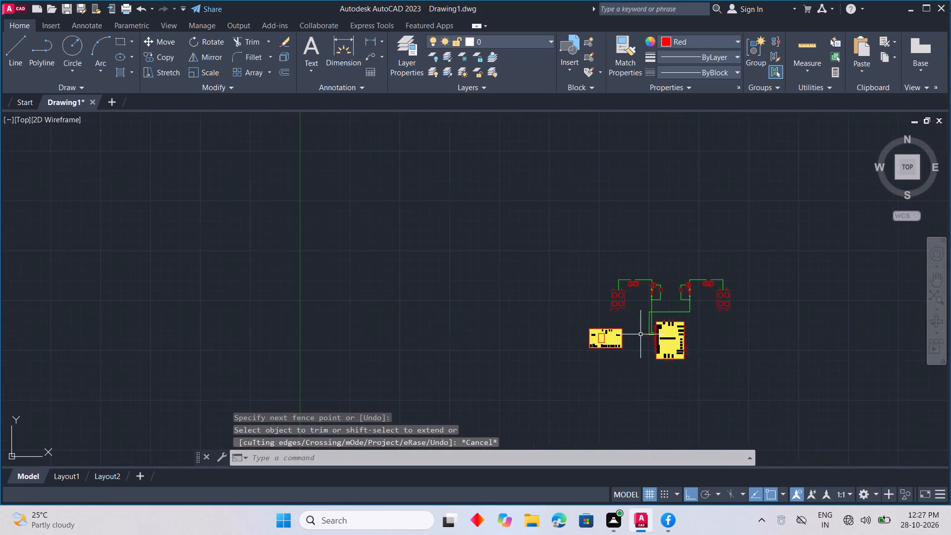
middle_click_drag(639, 335, 690, 370)
scroll(690, 379, "up", 1)
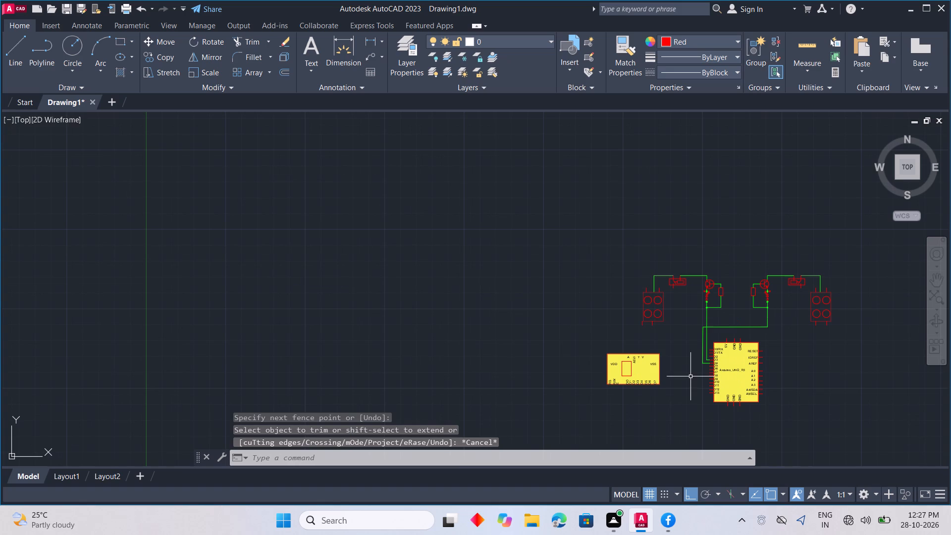
scroll(664, 364, "up", 1)
middle_click_drag(664, 364, 654, 327)
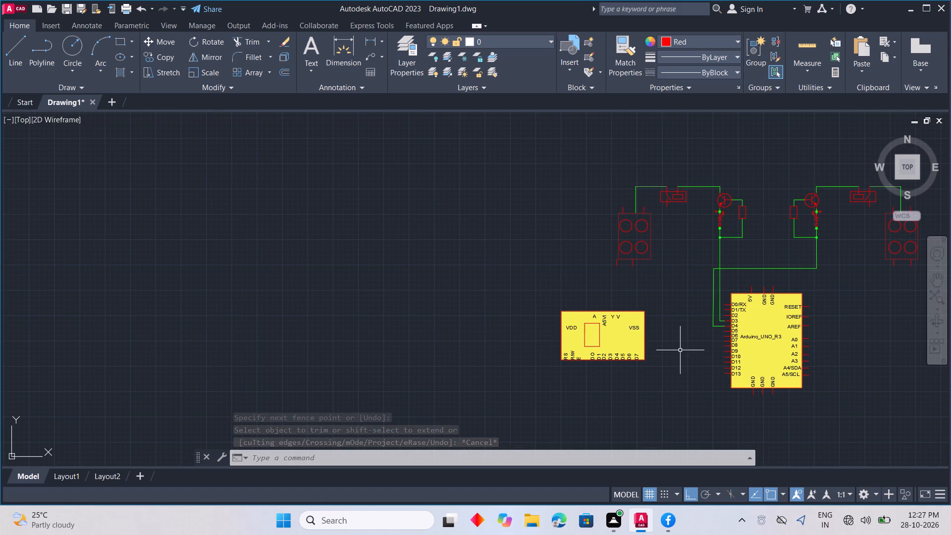
middle_click_drag(682, 350, 630, 342)
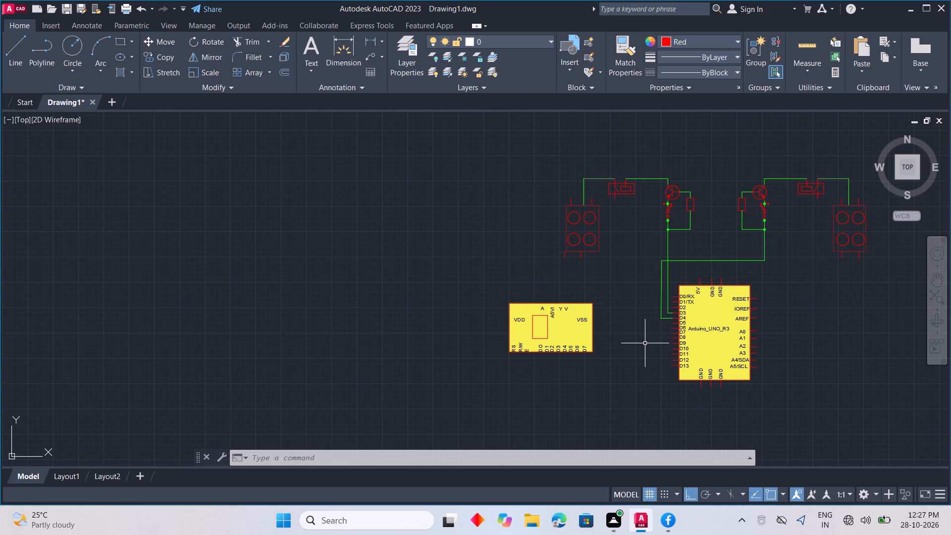
scroll(618, 344, "down", 2)
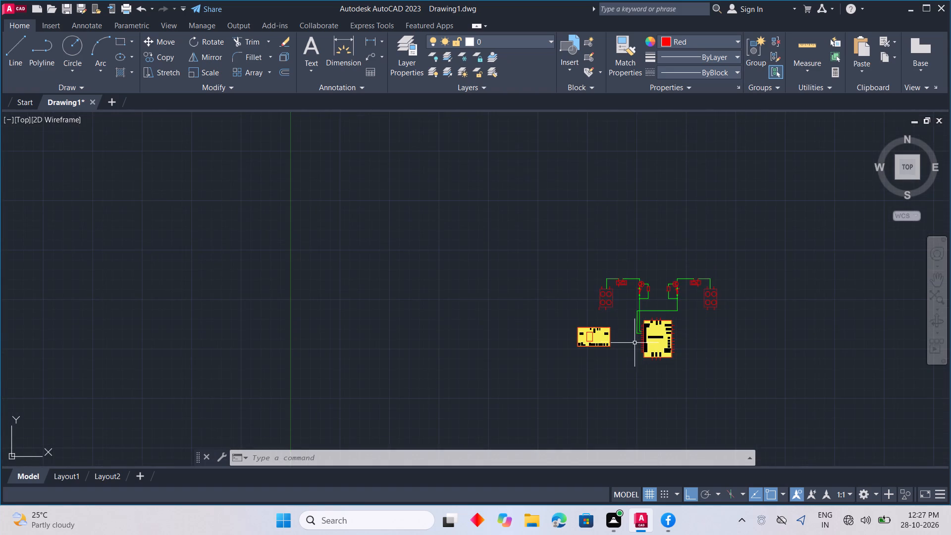
scroll(634, 343, "up", 2)
middle_click(630, 343)
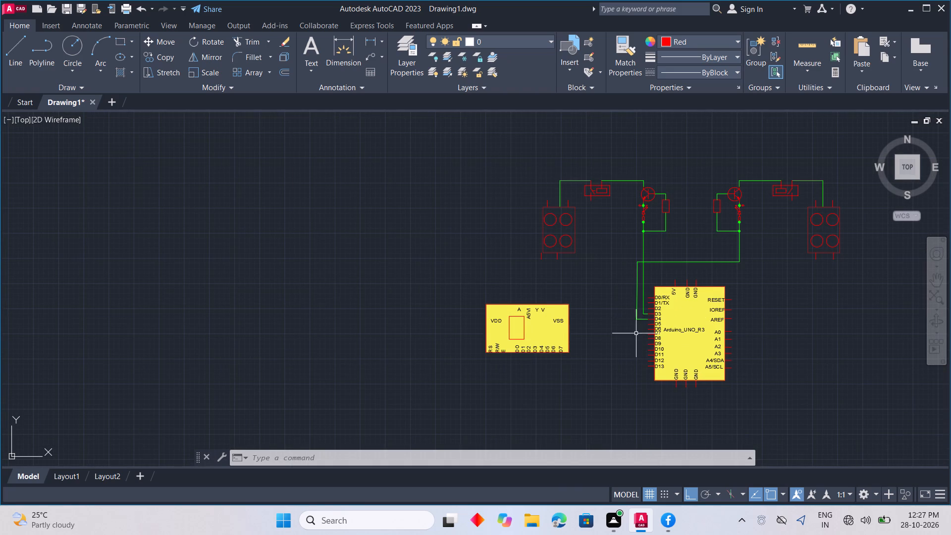
scroll(637, 327, "down", 1)
scroll(638, 325, "up", 3)
middle_click_drag(638, 321, 576, 314)
scroll(577, 314, "down", 1)
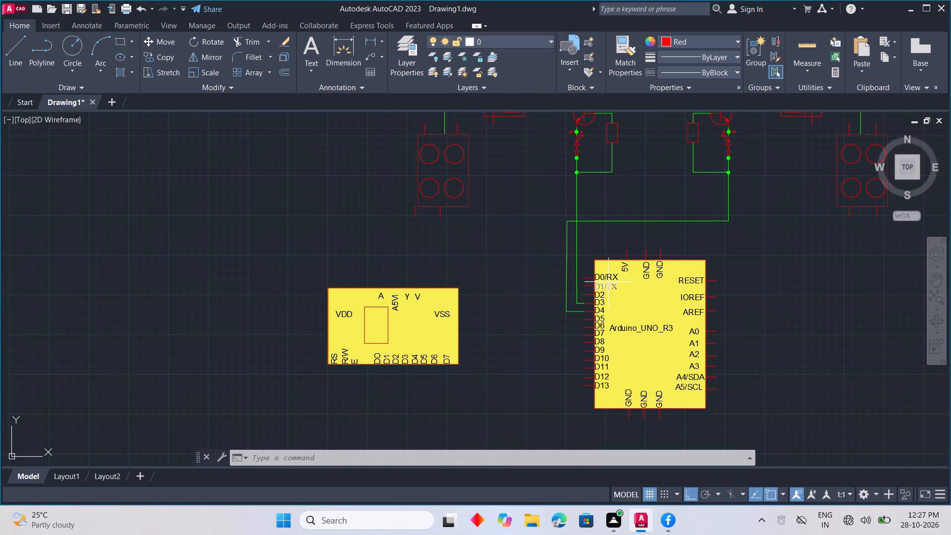
Move the Arduino_UNO_R3 block with its pins and short D3 and D4 wire stubs horizontally away from the yellow-filled module.
left_click(585, 242)
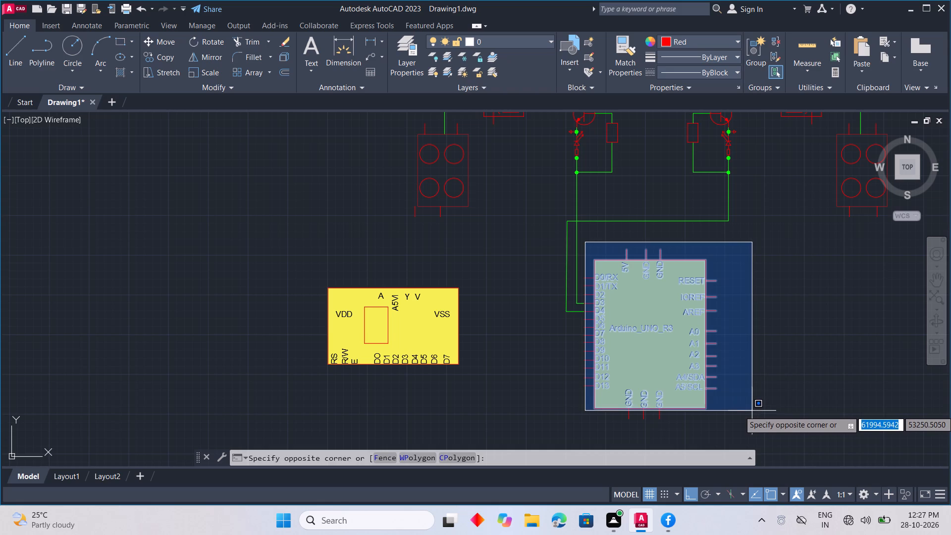
key("Escape")
left_click_drag(770, 418, 759, 417)
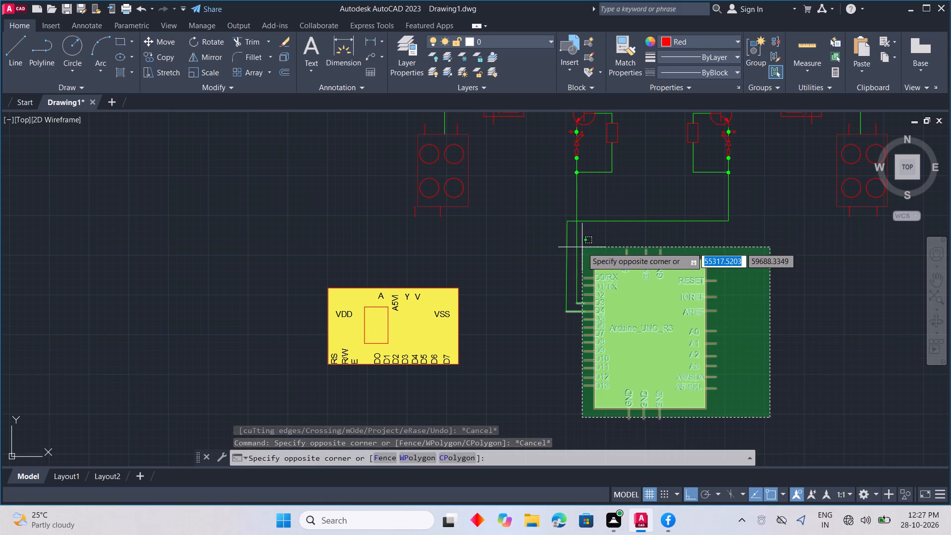
left_click(582, 247)
right_click(694, 272)
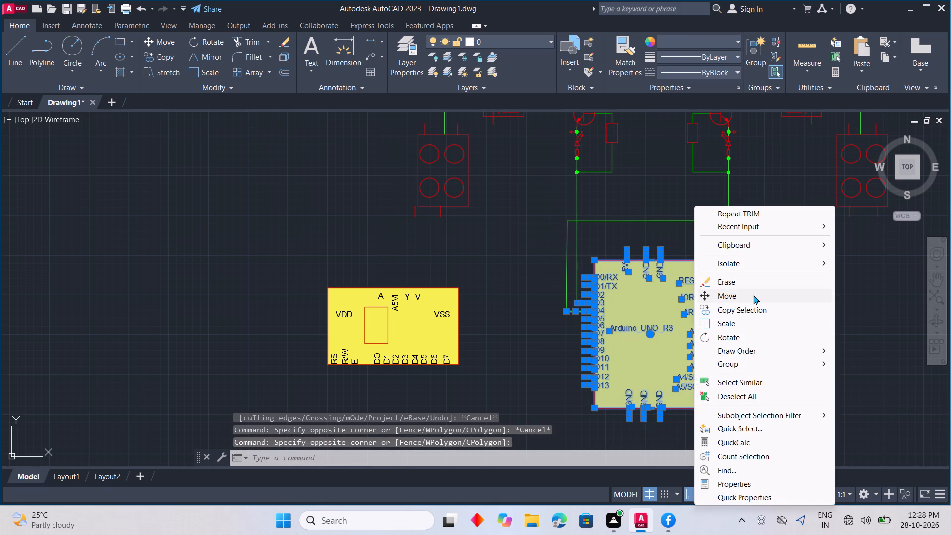
left_click(753, 295)
left_click(642, 246)
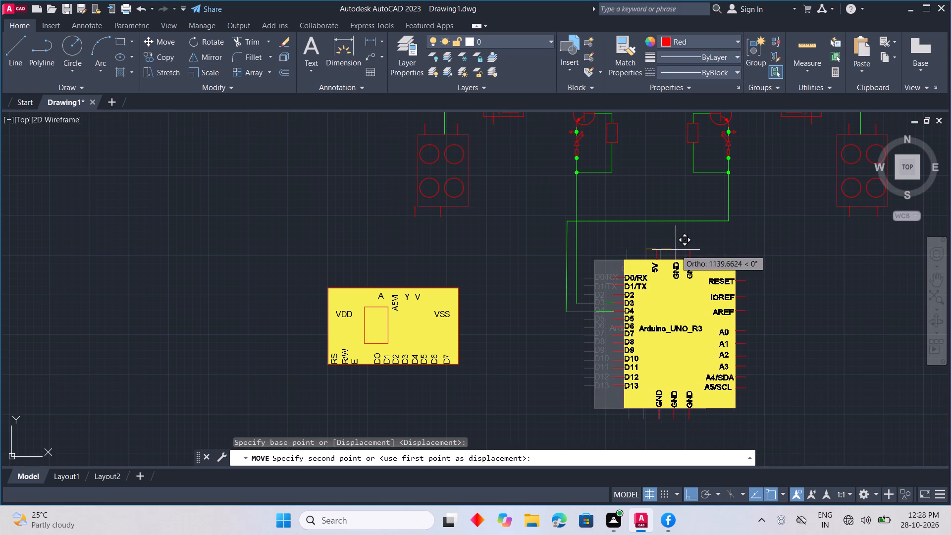
left_click(673, 252)
key("Escape")
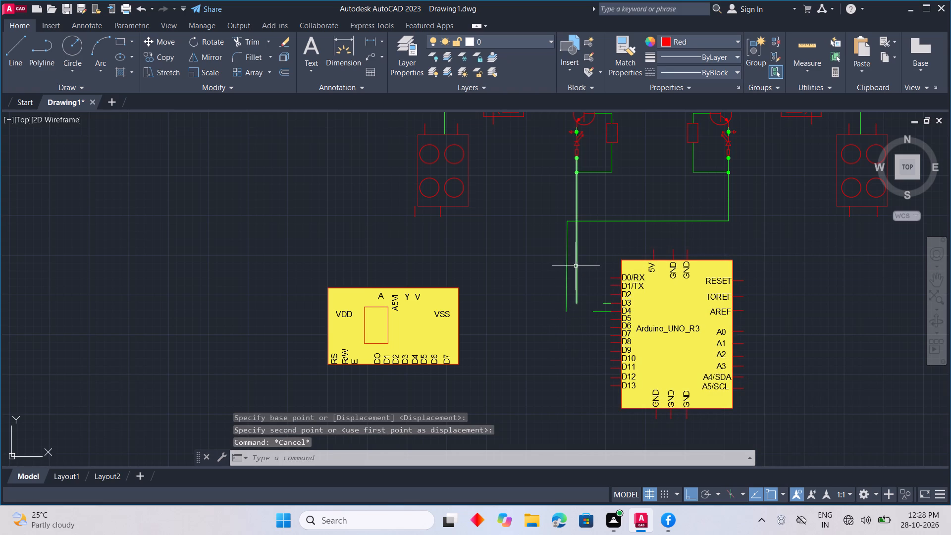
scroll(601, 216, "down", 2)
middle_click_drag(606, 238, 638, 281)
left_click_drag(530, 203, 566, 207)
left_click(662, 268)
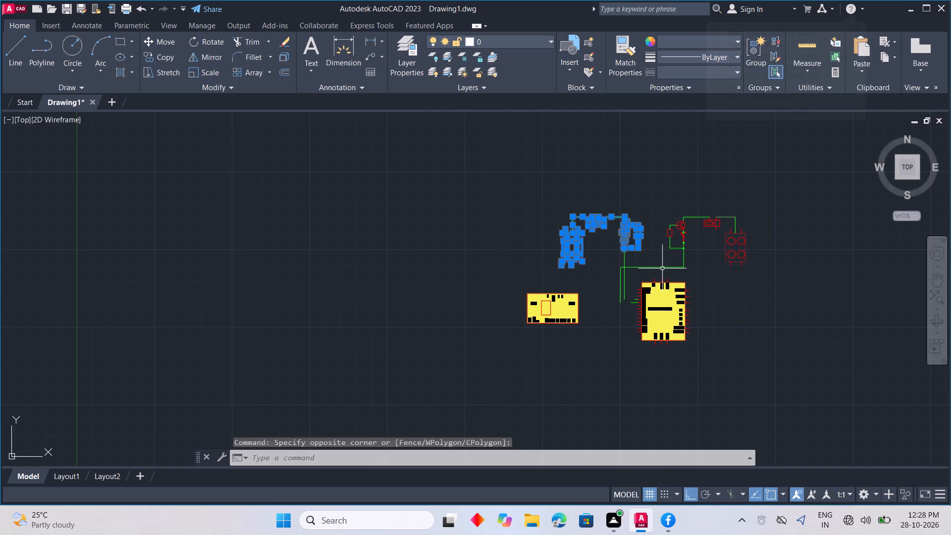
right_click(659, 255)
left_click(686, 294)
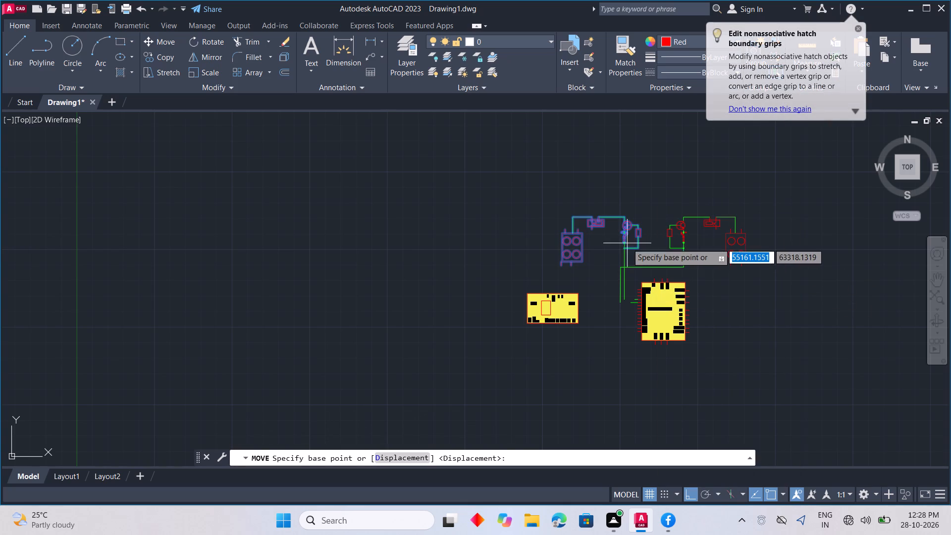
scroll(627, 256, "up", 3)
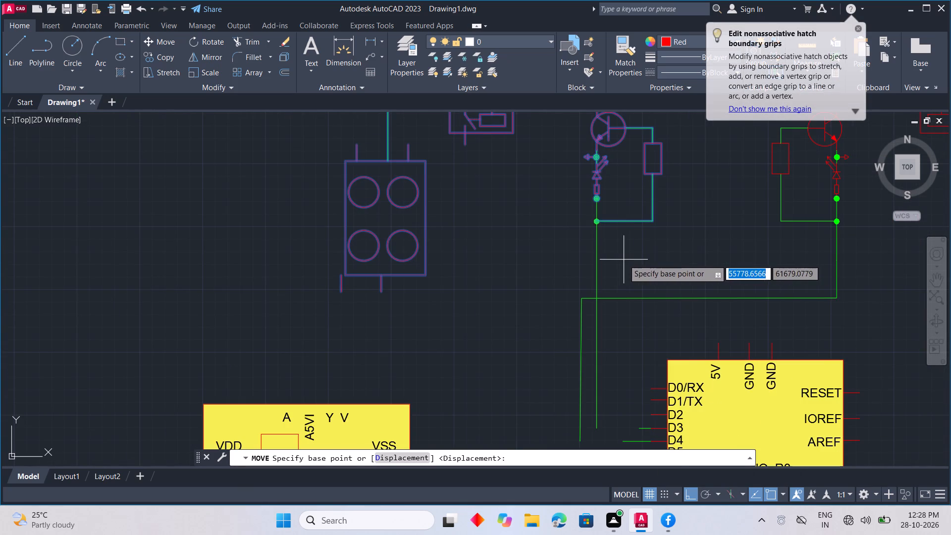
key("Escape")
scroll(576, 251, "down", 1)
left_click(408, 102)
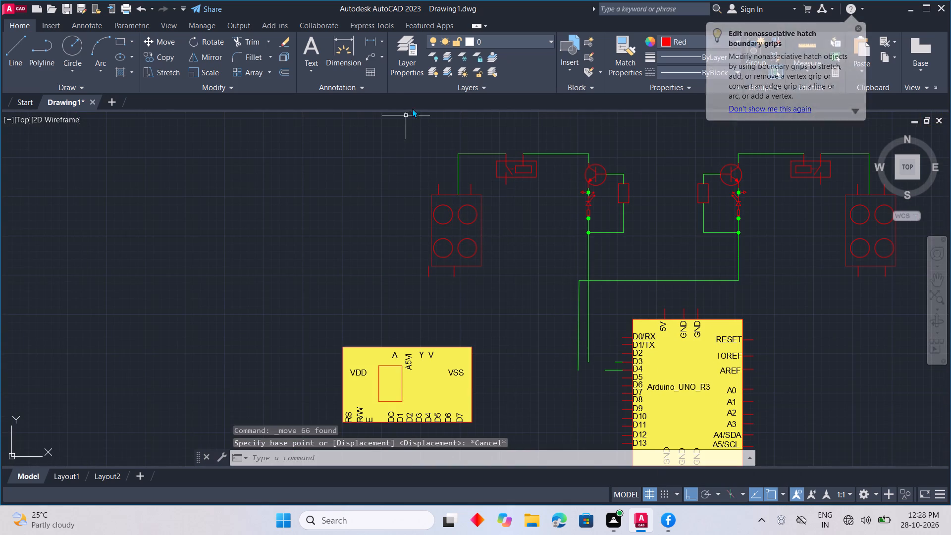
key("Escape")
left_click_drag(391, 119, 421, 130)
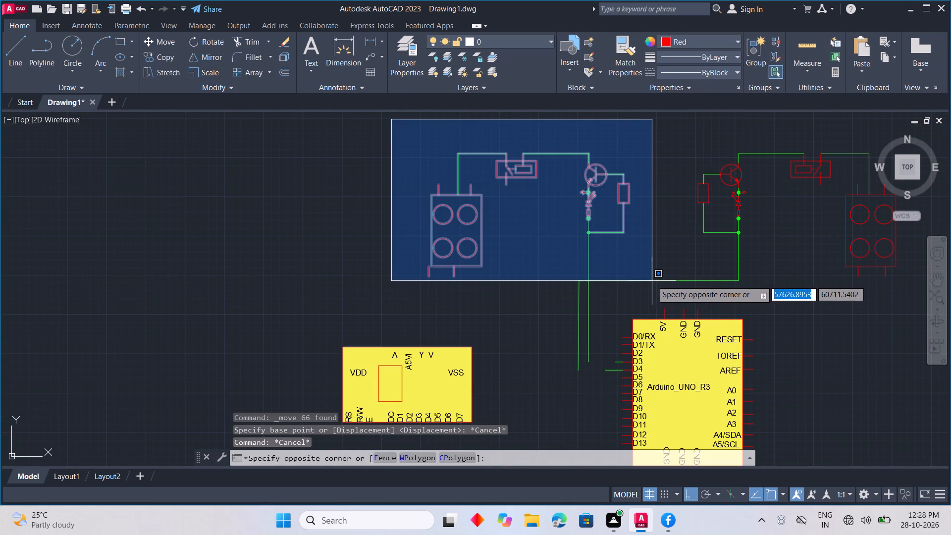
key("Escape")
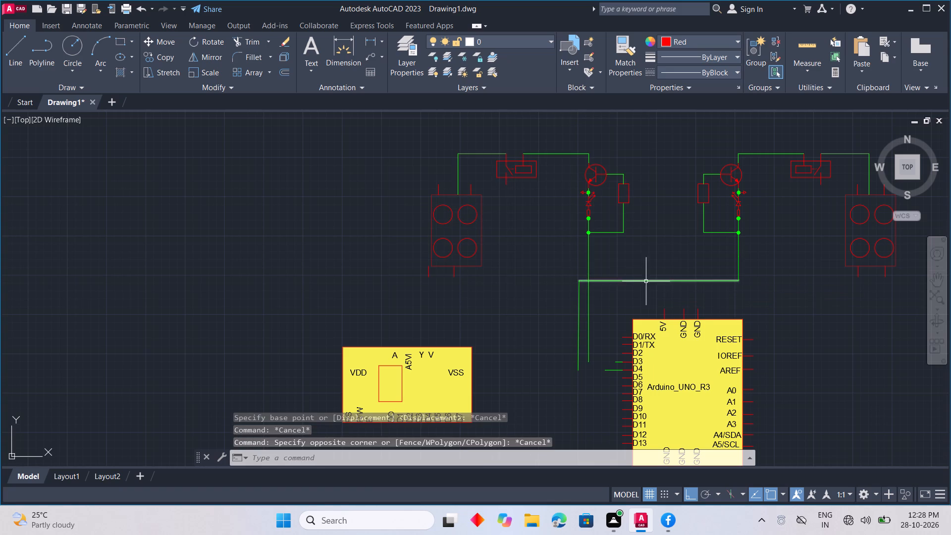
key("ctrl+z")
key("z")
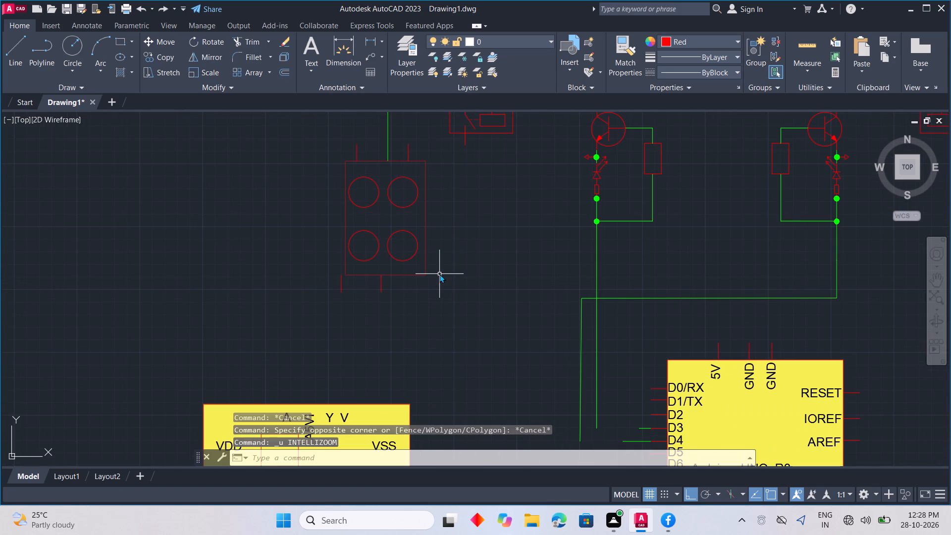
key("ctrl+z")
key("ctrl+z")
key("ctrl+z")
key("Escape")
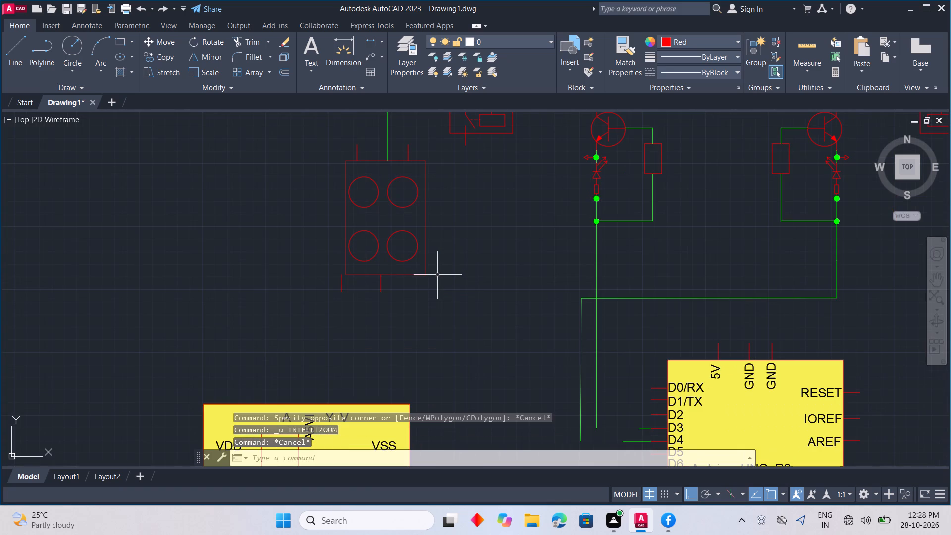
Move the two bottom pins of the left four-circle block horizontally to the right, spacing them evenly under its lower edge.
left_click(342, 282)
right_click(429, 308)
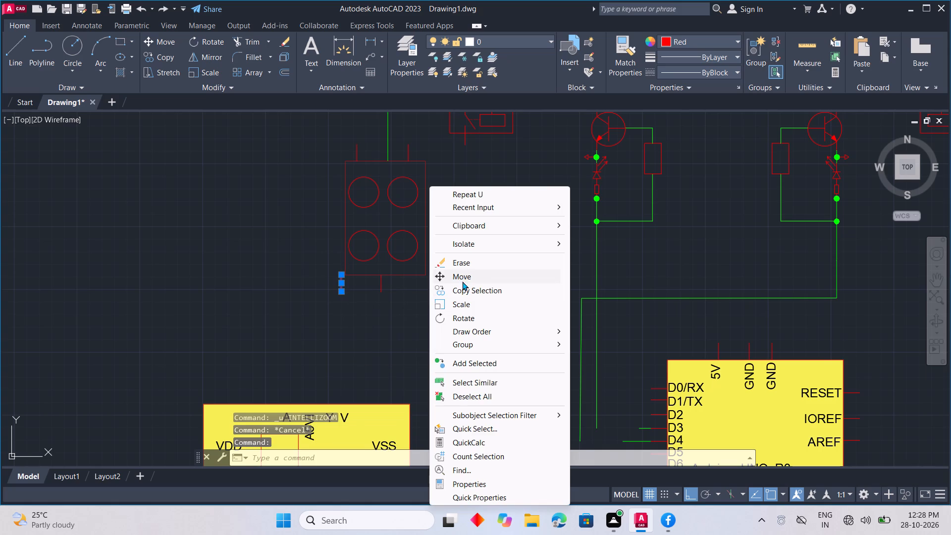
left_click_drag(464, 274, 450, 276)
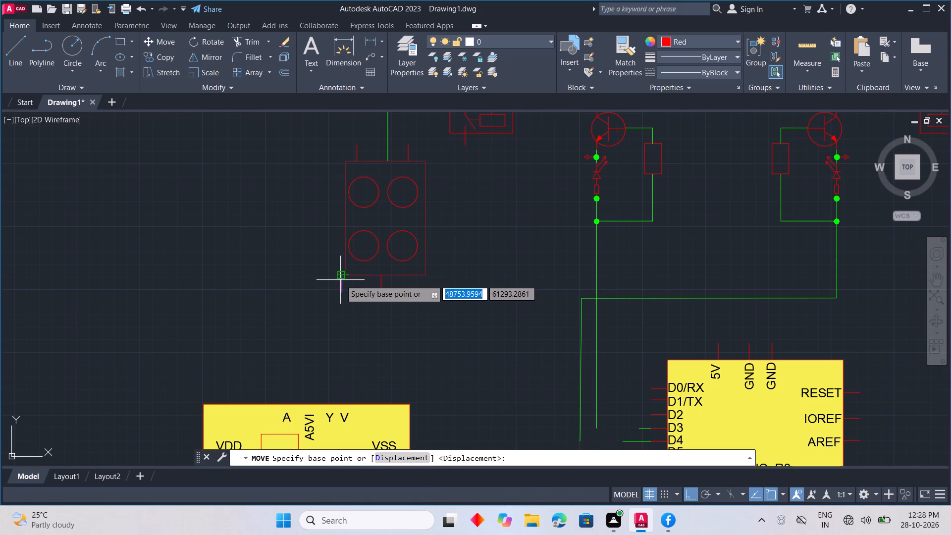
left_click(341, 275)
left_click(362, 275)
key("Escape")
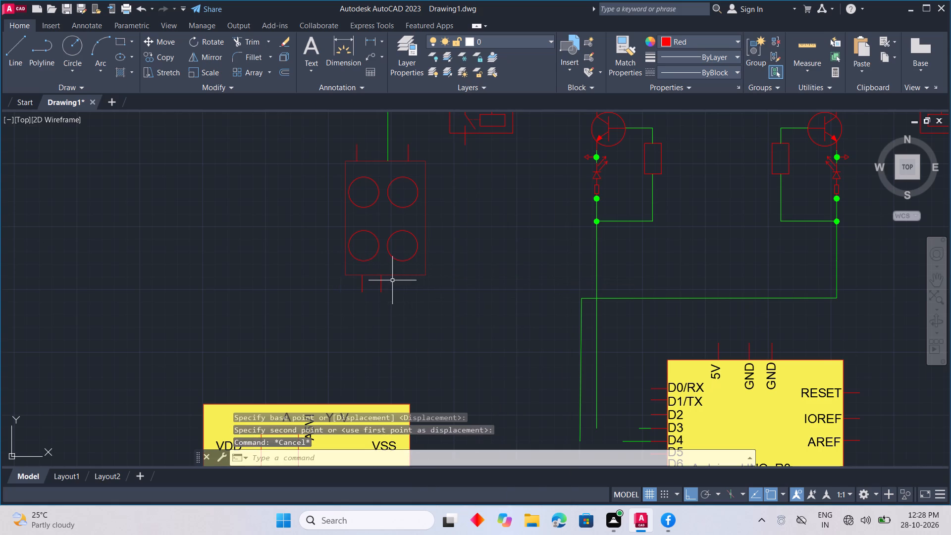
left_click(382, 283)
right_click(424, 292)
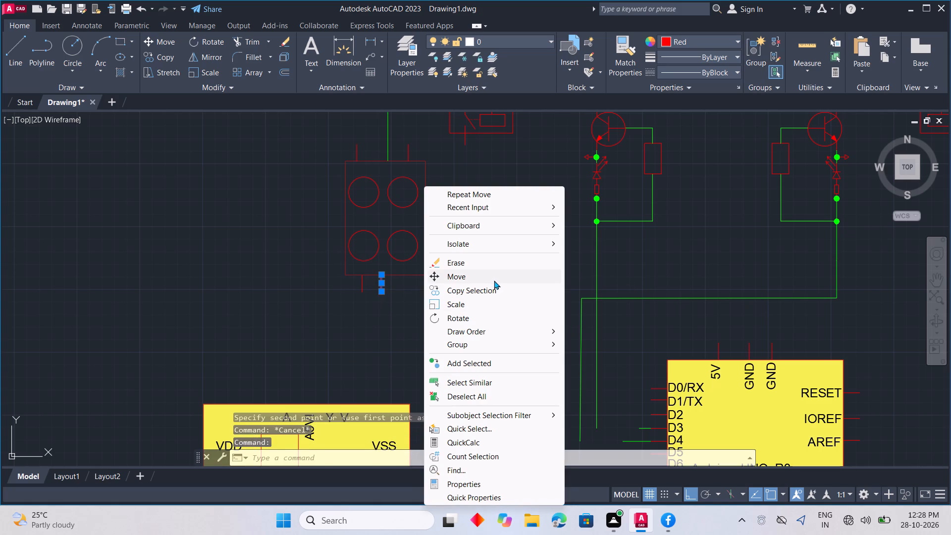
left_click_drag(493, 279, 475, 279)
left_click(385, 276)
left_click(402, 276)
key("Escape")
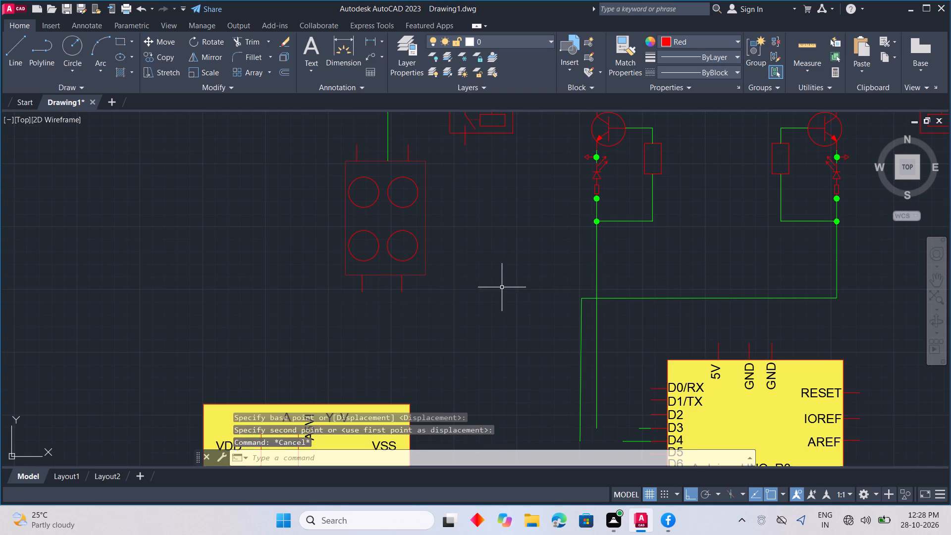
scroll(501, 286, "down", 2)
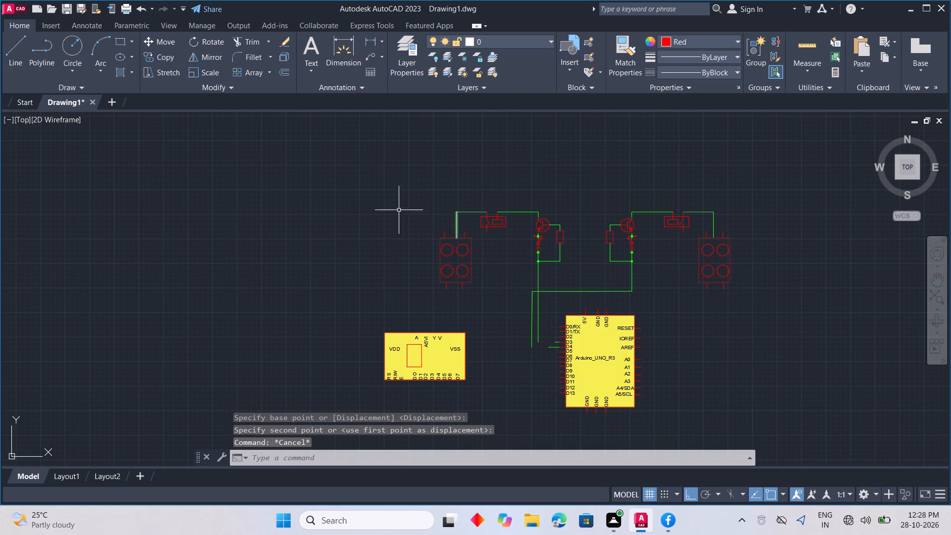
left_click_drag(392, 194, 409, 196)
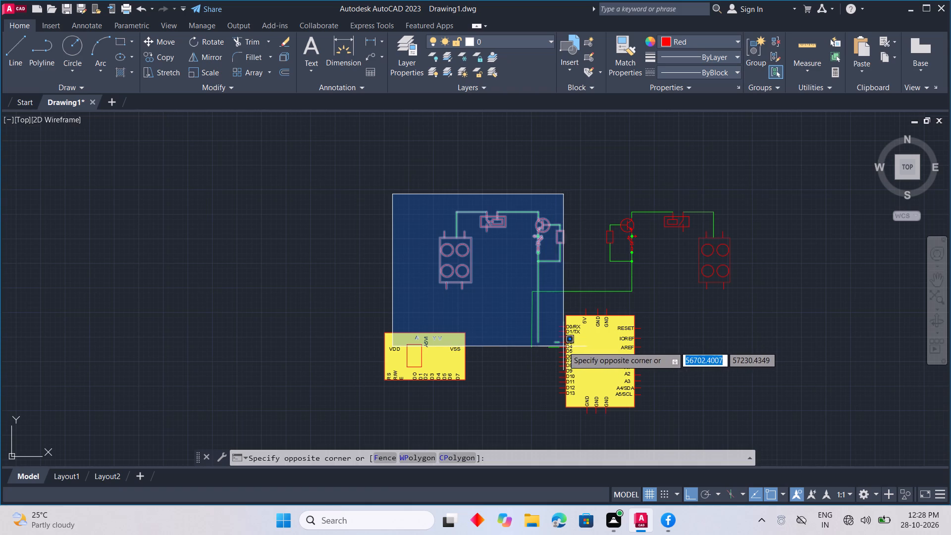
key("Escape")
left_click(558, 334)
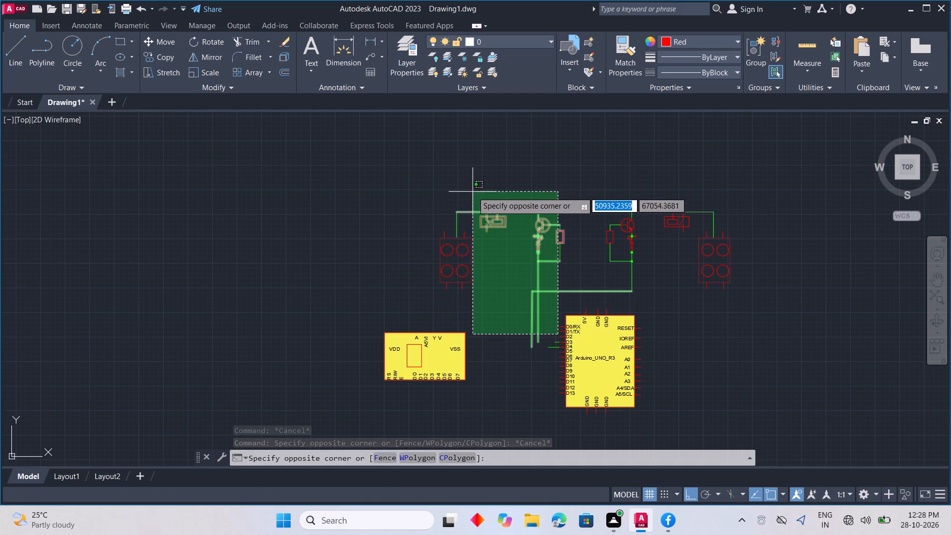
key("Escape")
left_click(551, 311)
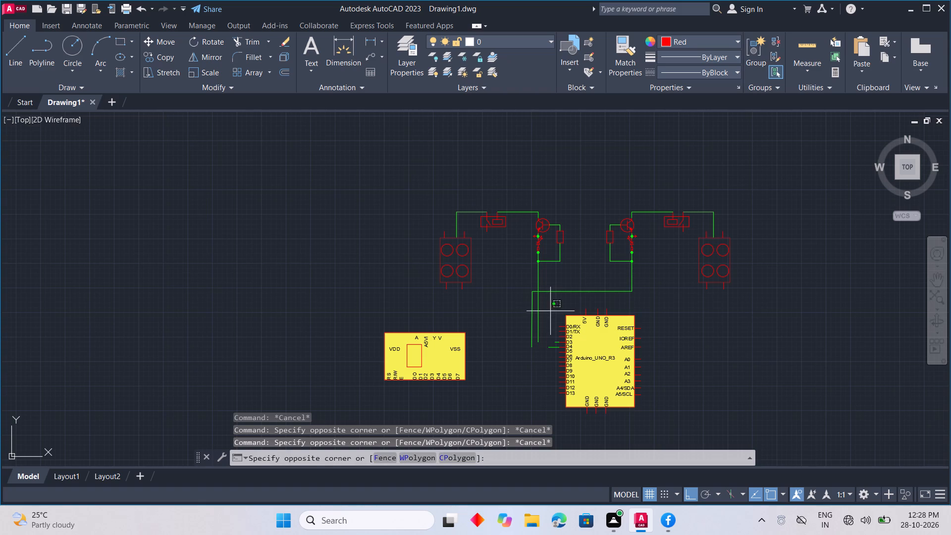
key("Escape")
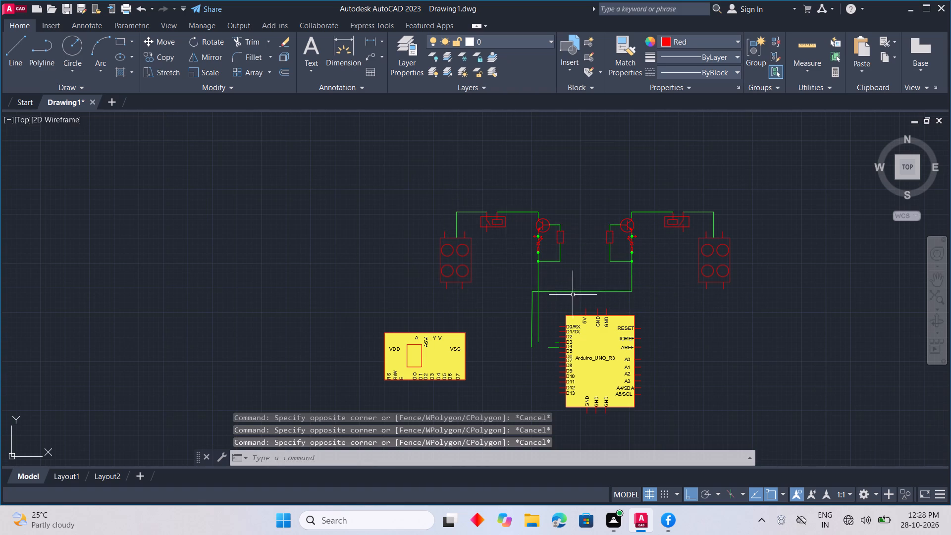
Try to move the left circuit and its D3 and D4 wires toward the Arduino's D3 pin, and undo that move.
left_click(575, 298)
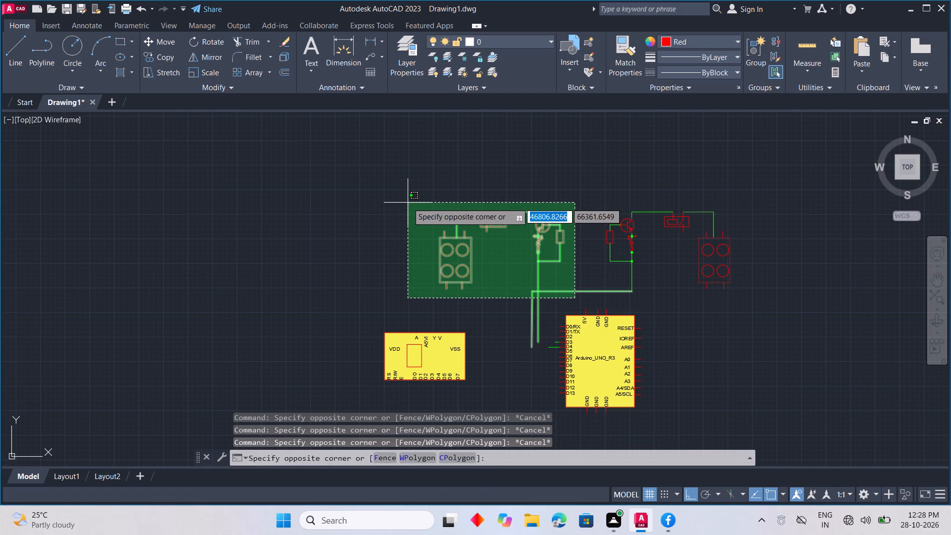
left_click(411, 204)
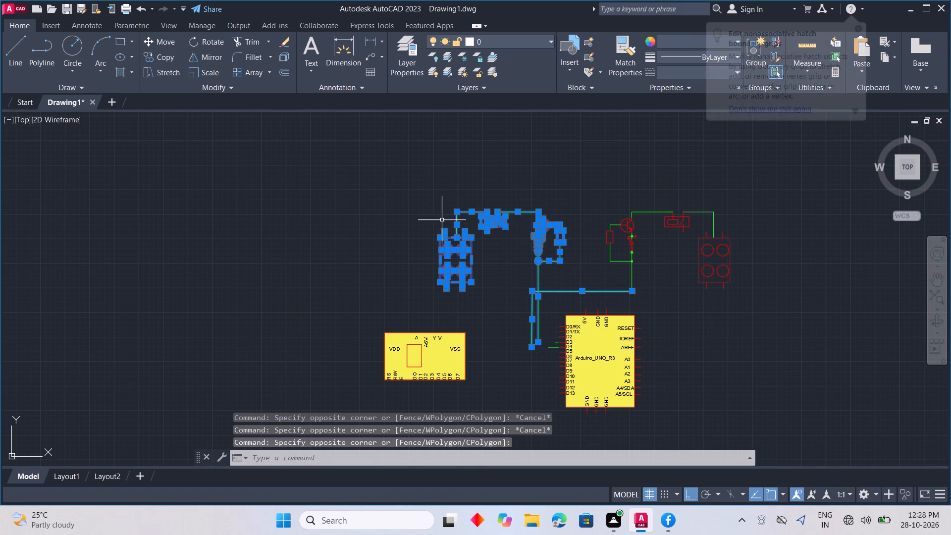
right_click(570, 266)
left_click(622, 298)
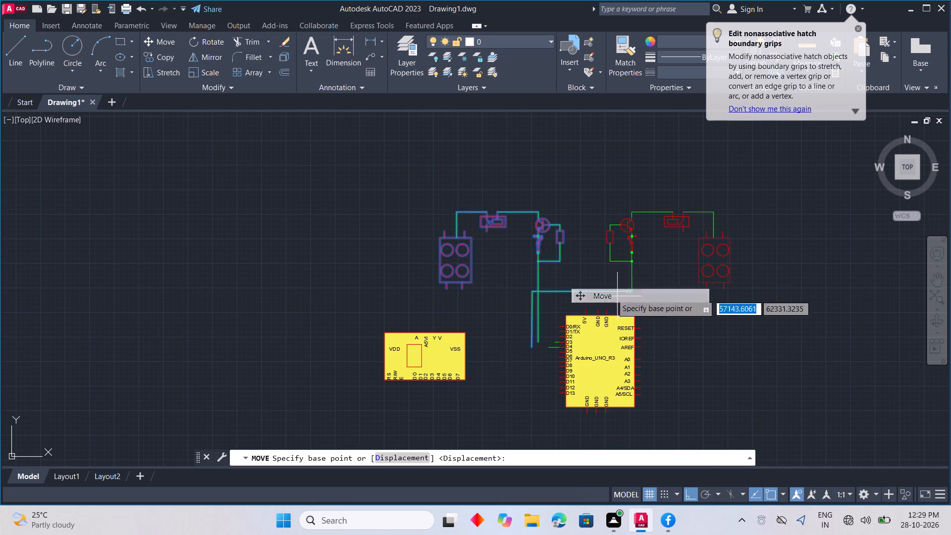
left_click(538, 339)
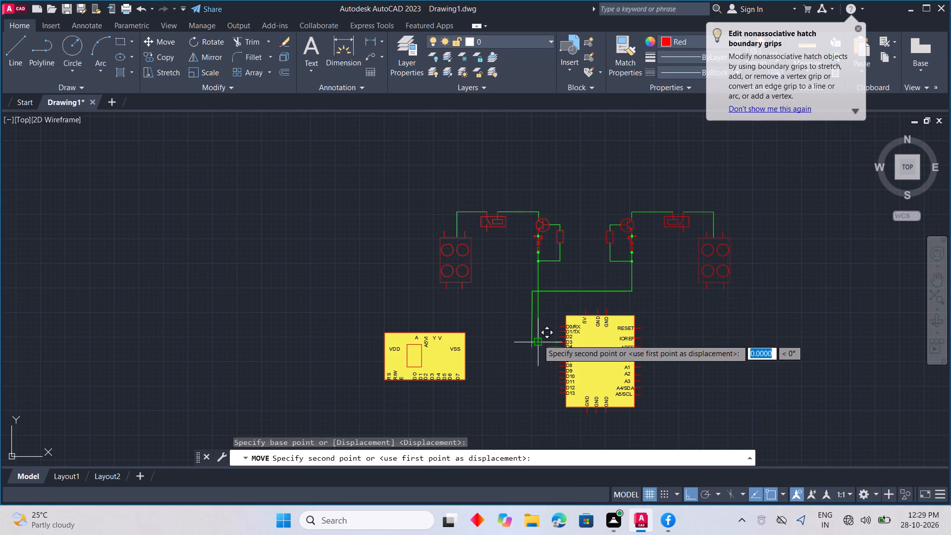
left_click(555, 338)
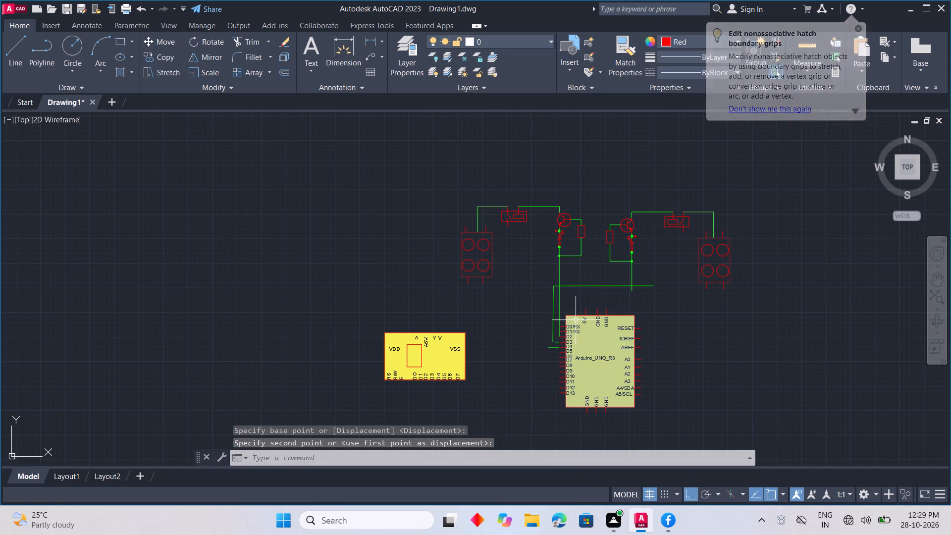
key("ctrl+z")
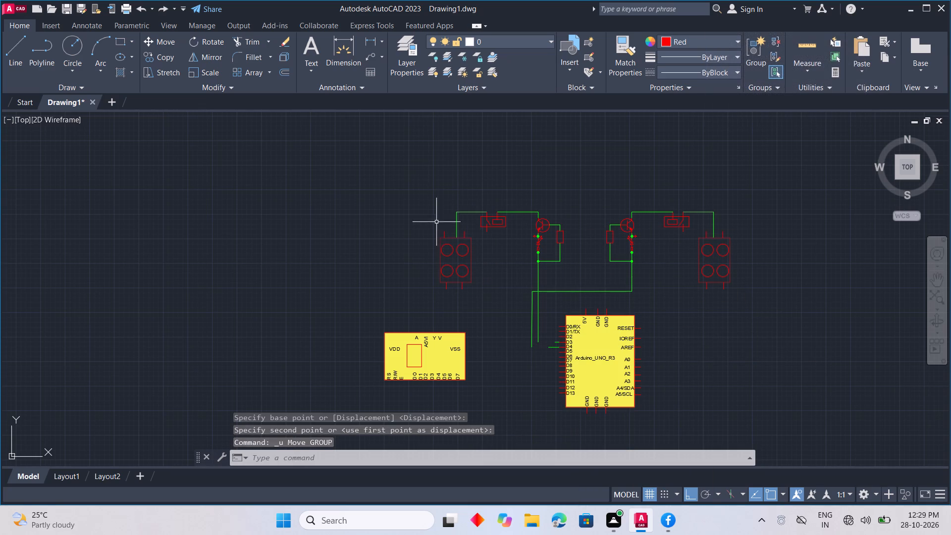
Move the left circuit with its D3 and D4 wires from the vertical D4 line's lower end to the D4 stub's free end.
left_click(577, 294)
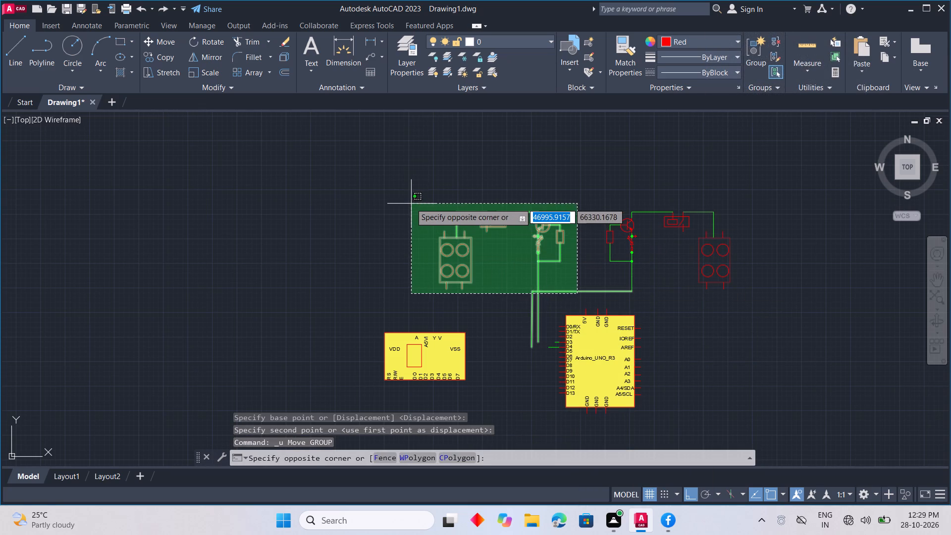
left_click(410, 203)
right_click(555, 245)
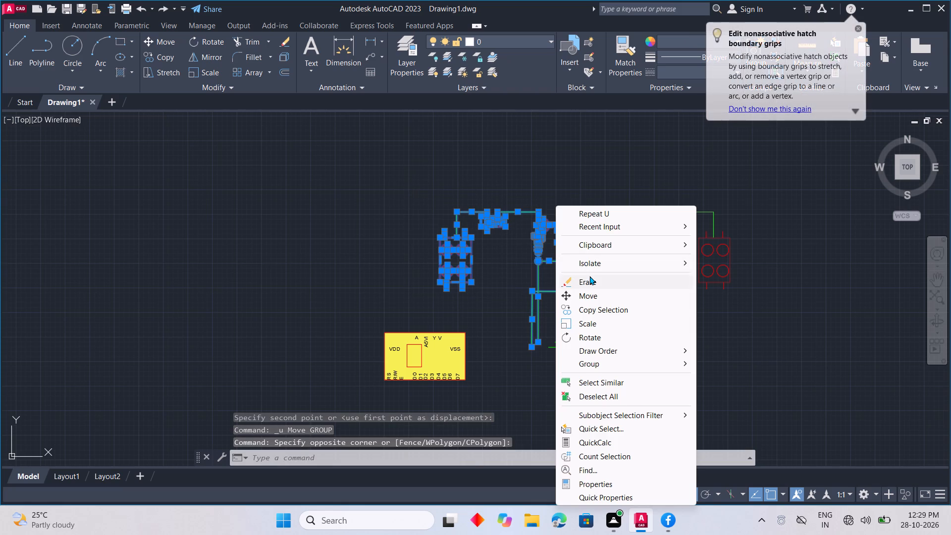
left_click(597, 292)
scroll(548, 348, "up", 3)
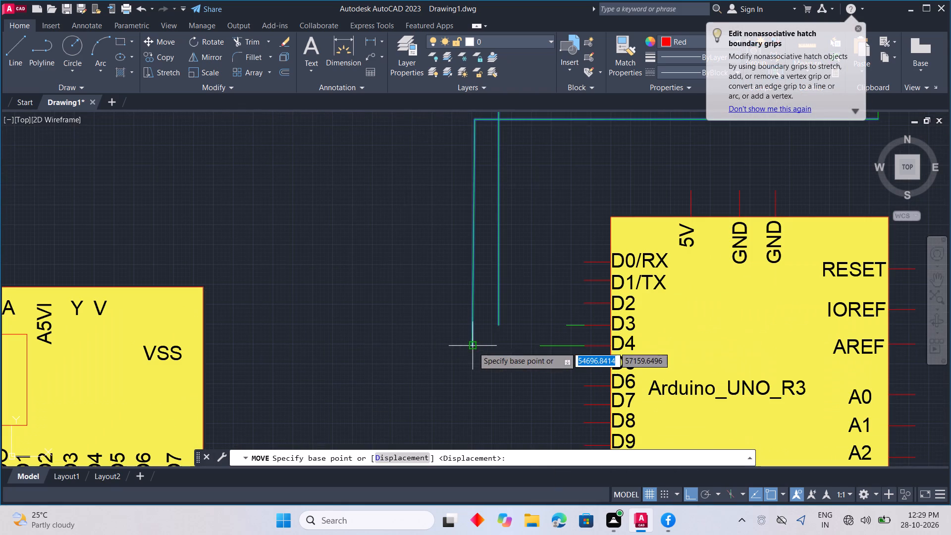
left_click(474, 346)
left_click(542, 344)
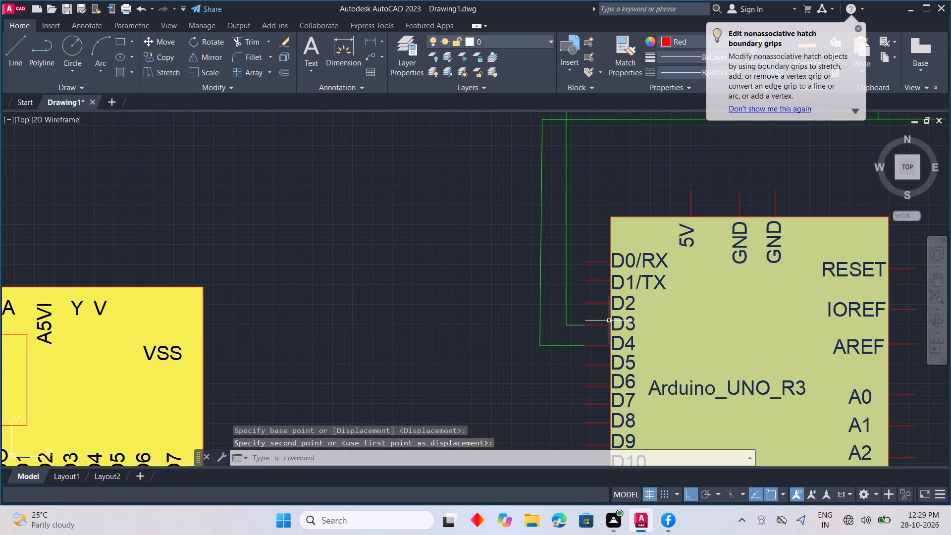
key("Escape")
Trim the overhanging end of the horizontal green D4 wire where it extends past the right circuit's vertical wire.
scroll(605, 320, "down", 4)
scroll(617, 294, "up", 1)
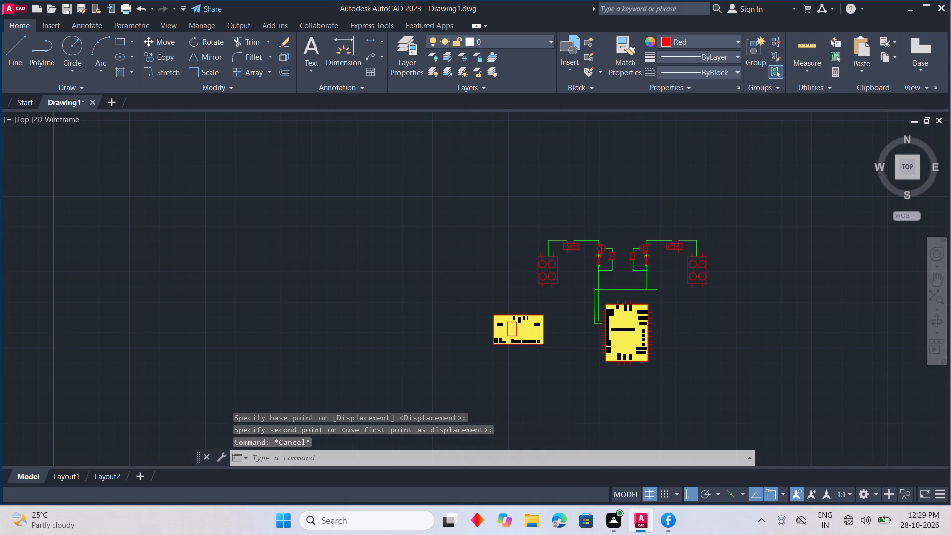
key("t")
key("r")
key("space")
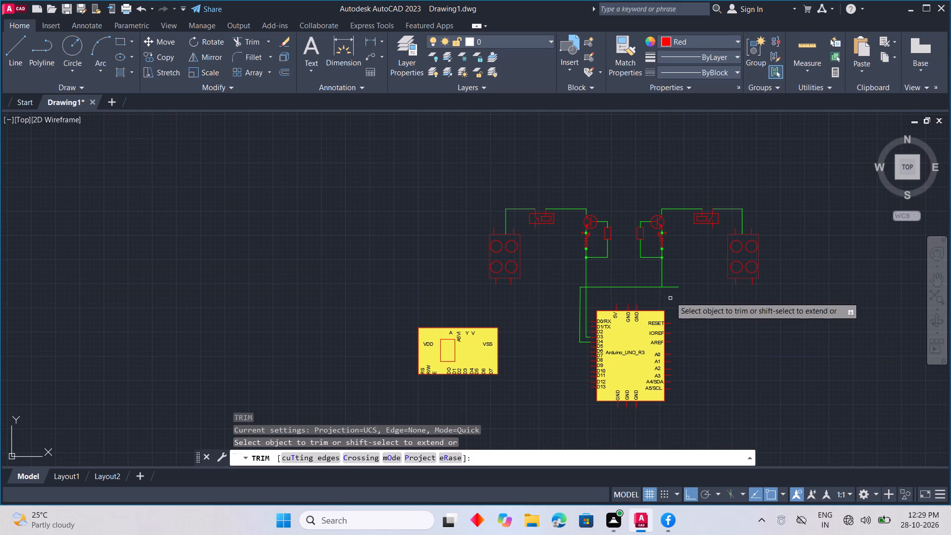
left_click(671, 287)
key("ctrl+z")
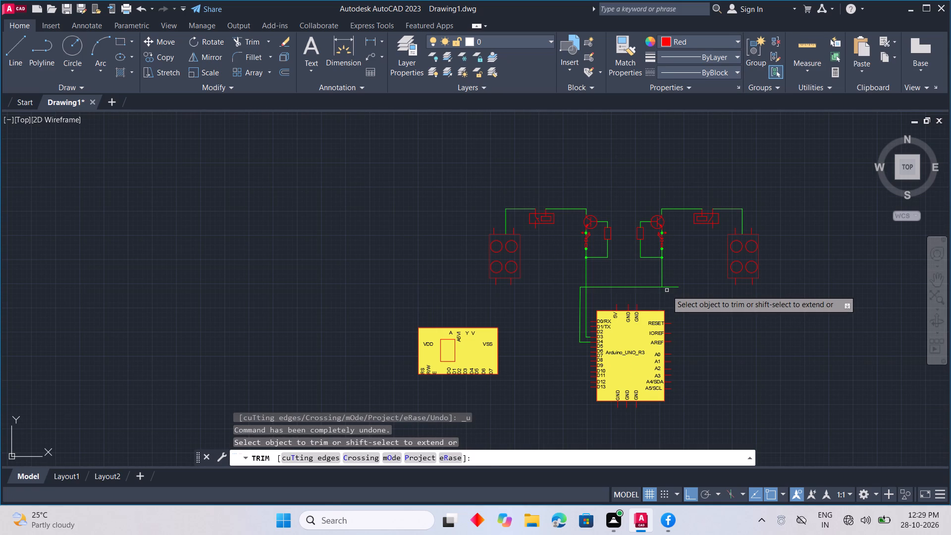
scroll(667, 290, "up", 6)
scroll(599, 268, "up", 1)
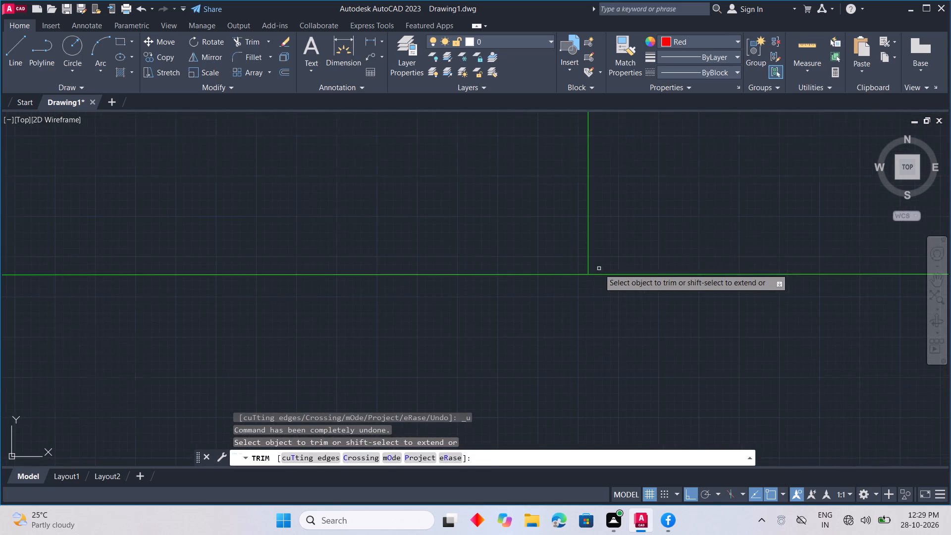
scroll(599, 268, "up", 3)
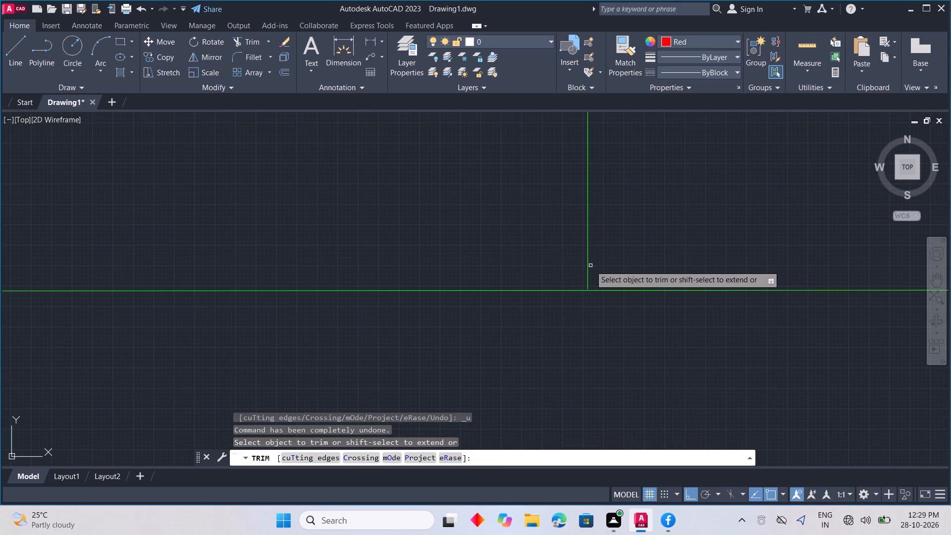
left_click(587, 266, "shift")
left_click_drag(664, 280, 683, 325)
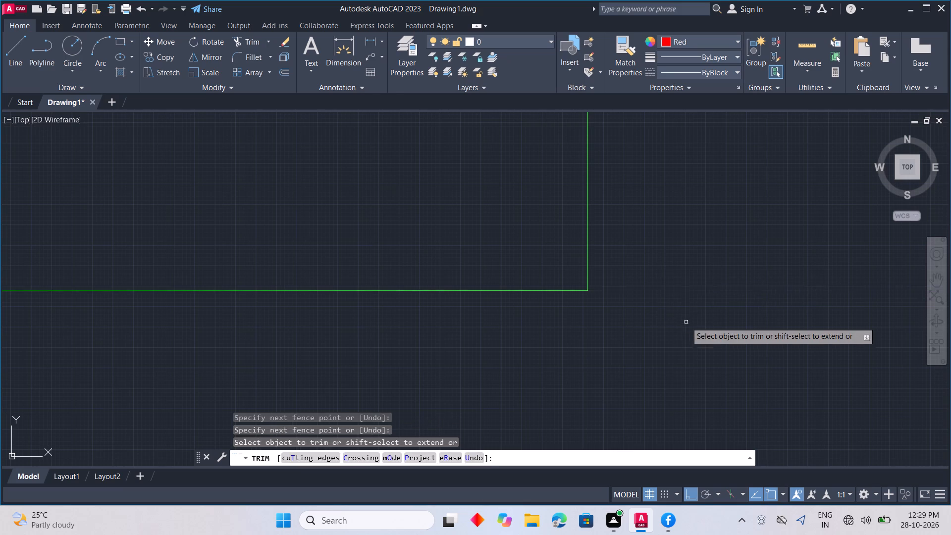
scroll(685, 322, "down", 4)
key("Escape")
Move the yellow-filled module with all its labels horizontally closer to the Arduino_UNO_R3 block.
scroll(660, 324, "down", 6)
middle_click_drag(653, 340, 656, 339)
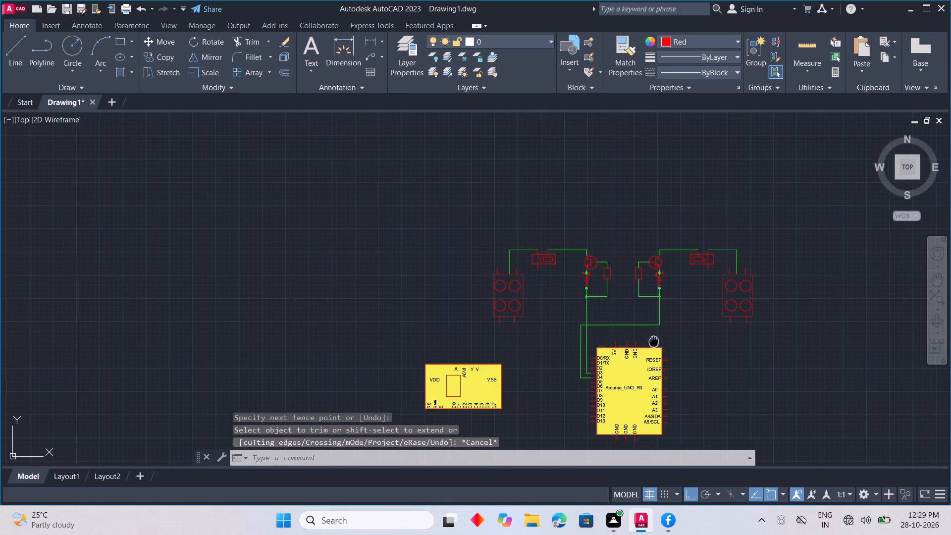
middle_click_drag(656, 339, 684, 329)
scroll(684, 329, "down", 1)
scroll(618, 367, "up", 1)
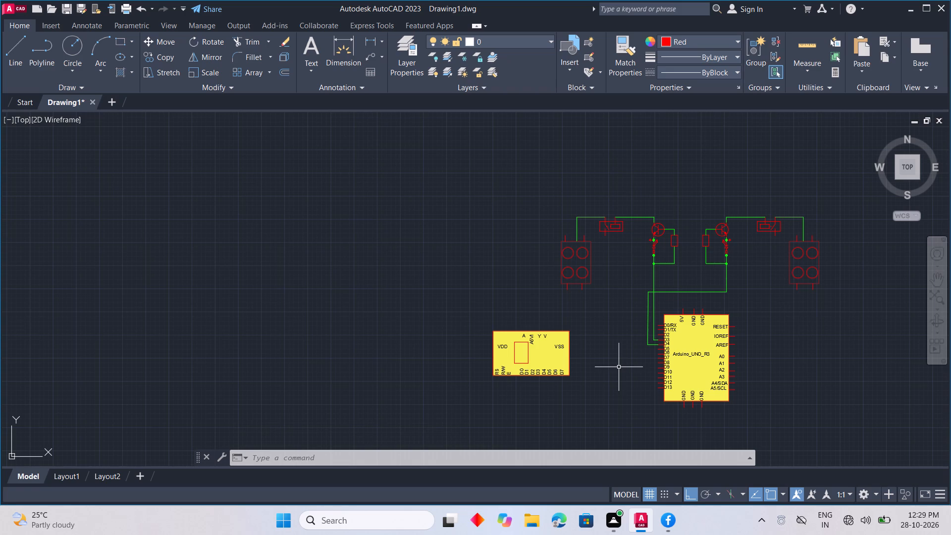
left_click_drag(457, 329, 486, 325)
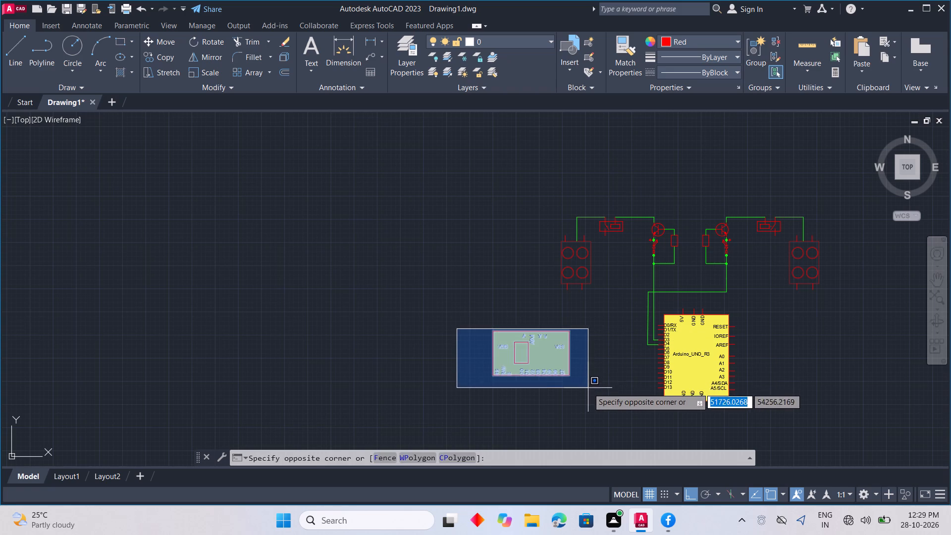
left_click(588, 388)
right_click(597, 384)
left_click(644, 175)
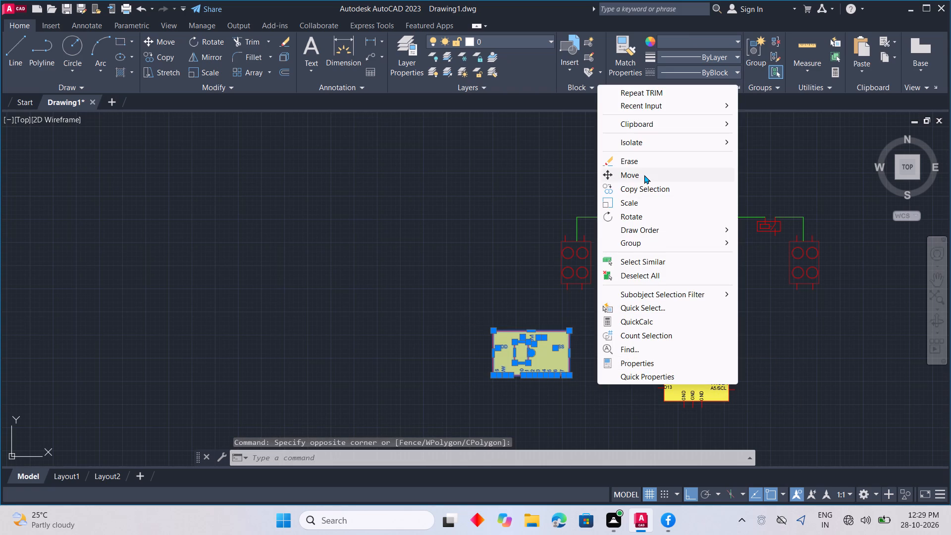
left_click(530, 330)
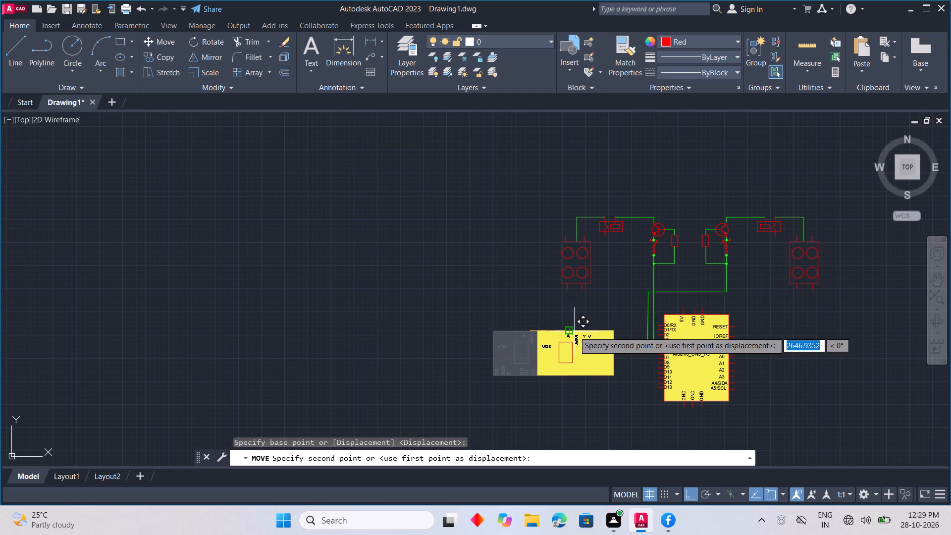
left_click(574, 331)
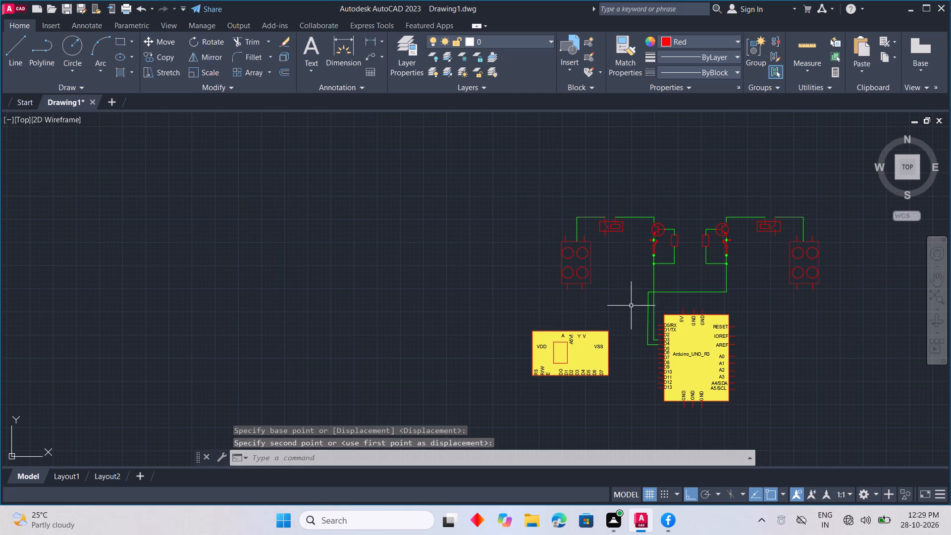
key("Escape")
Move the right-hand bottom pin of the left four-circle block horizontally outward, closer to the block's right corner.
scroll(603, 315, "up", 2)
middle_click_drag(603, 315, 661, 305)
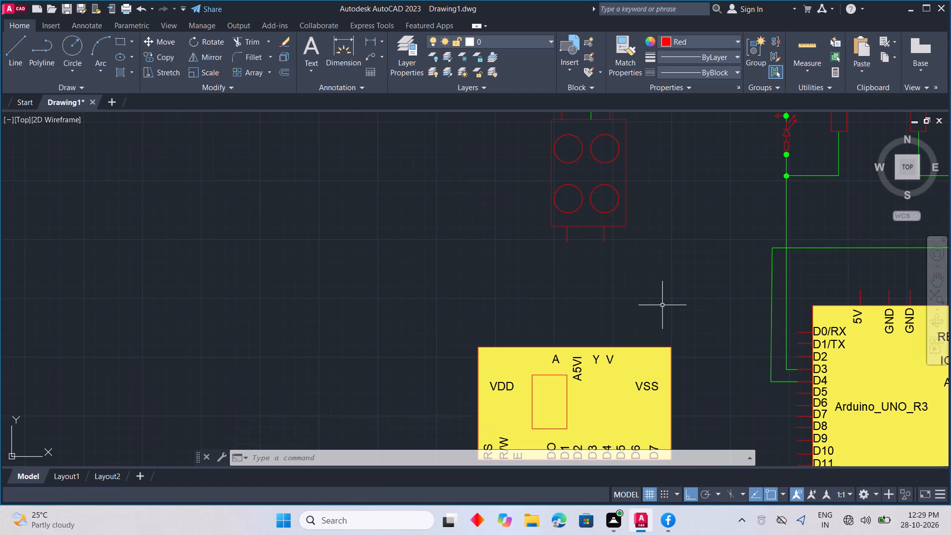
scroll(602, 255, "up", 2)
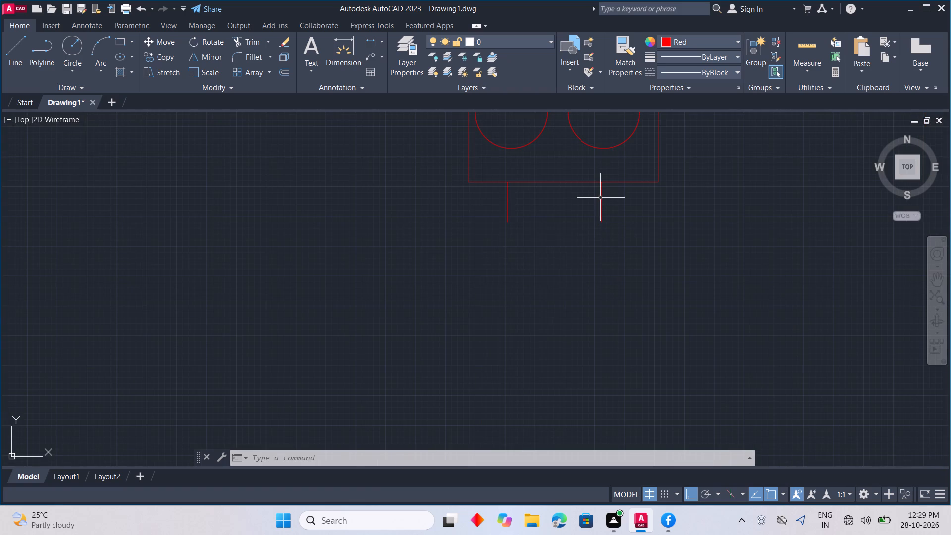
left_click(603, 200)
right_click(619, 210)
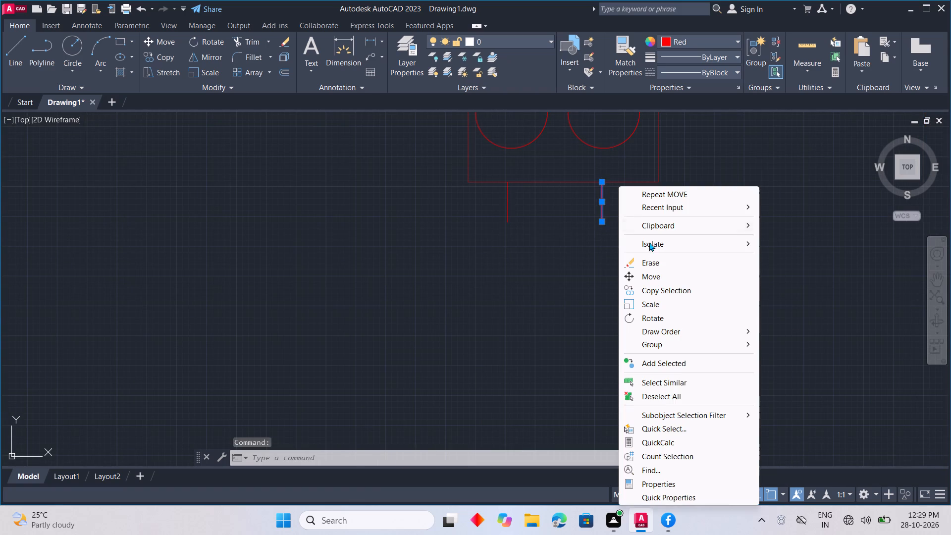
left_click(662, 279)
left_click(602, 183)
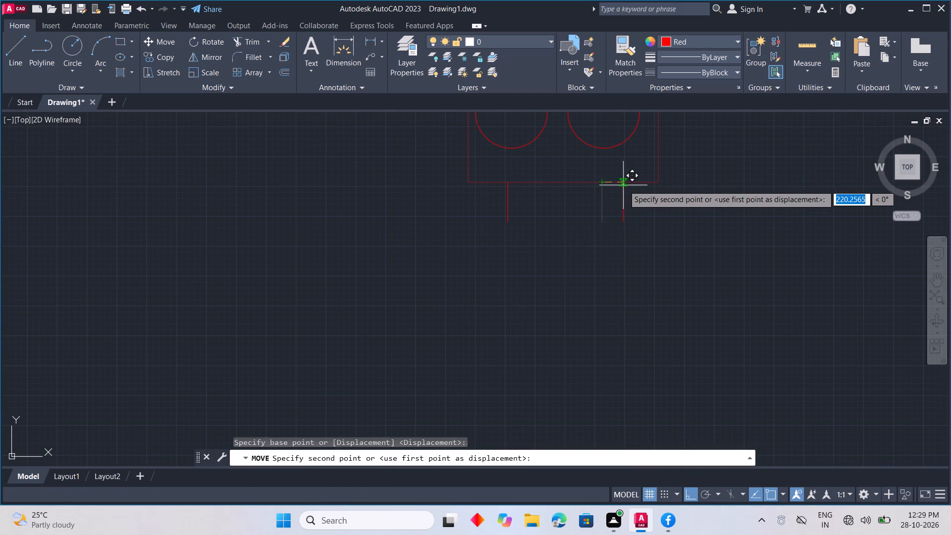
left_click(627, 185)
key("Escape")
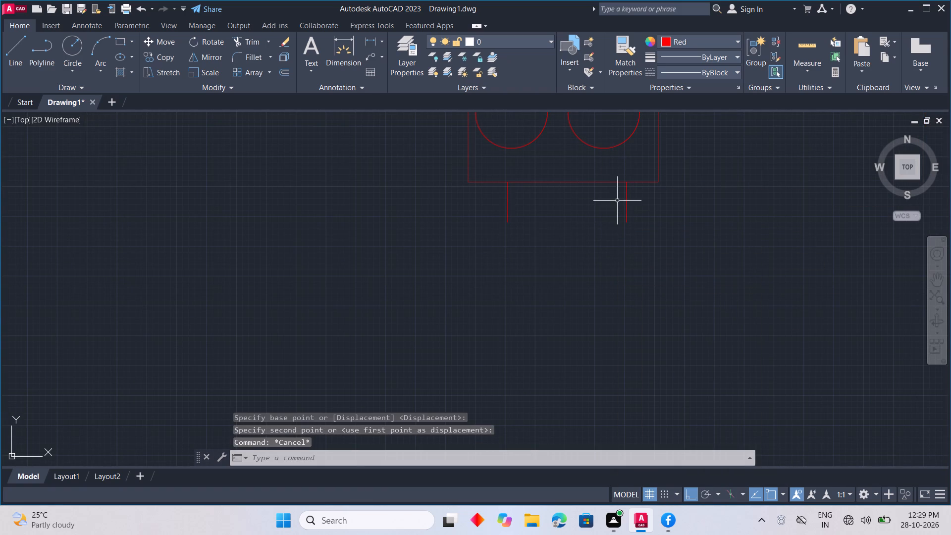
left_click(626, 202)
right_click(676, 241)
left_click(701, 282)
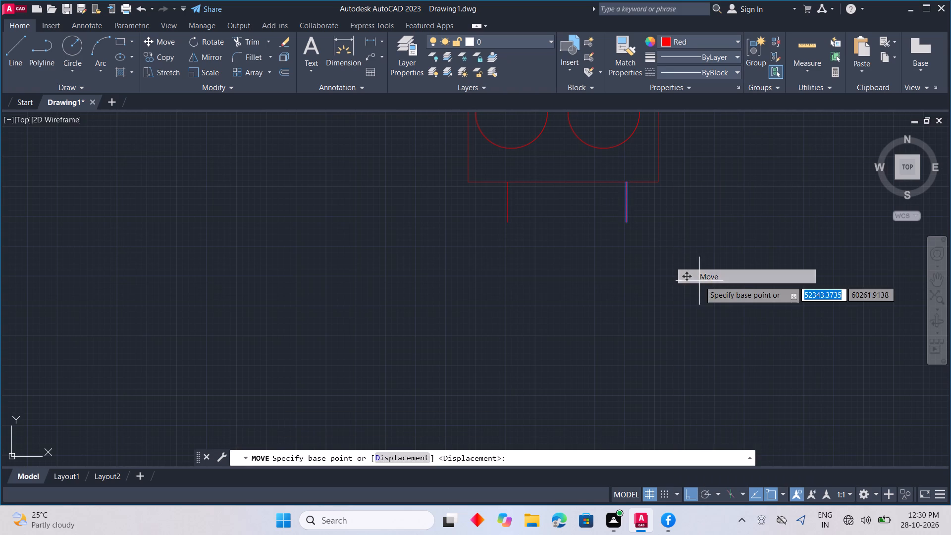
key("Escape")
Copy the left four-circle block's right-hand bottom pin to the middle of its lower edge as a third pin.
left_click(625, 201)
right_click(675, 247)
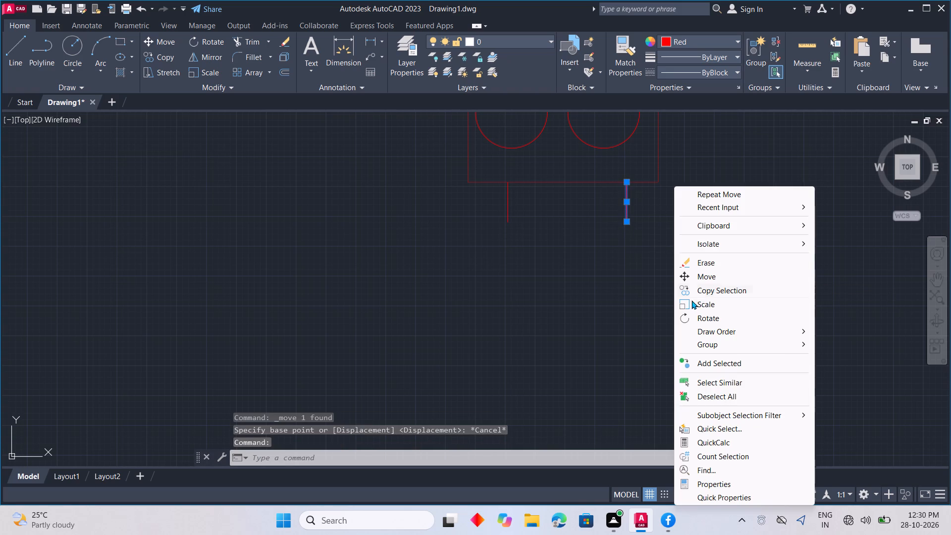
left_click(703, 288)
left_click(626, 183)
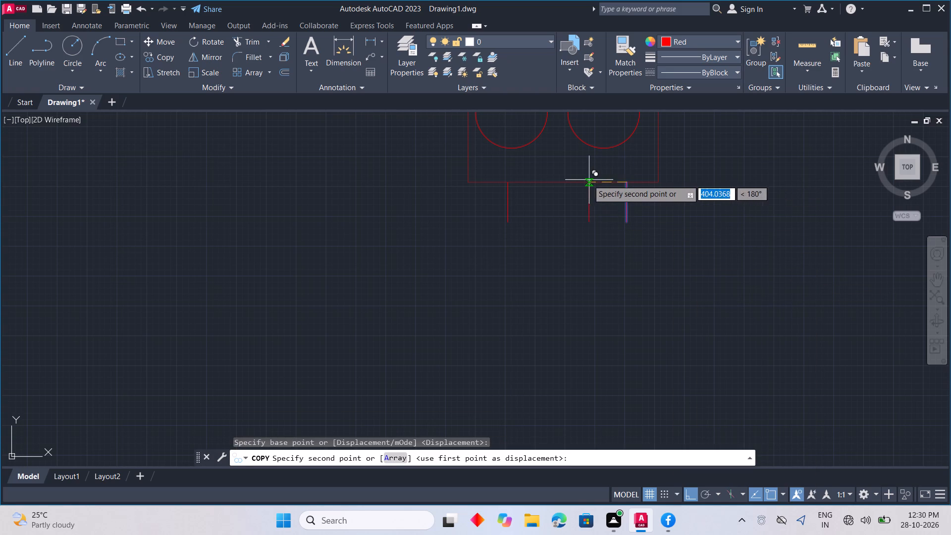
left_click(561, 182)
key("Escape")
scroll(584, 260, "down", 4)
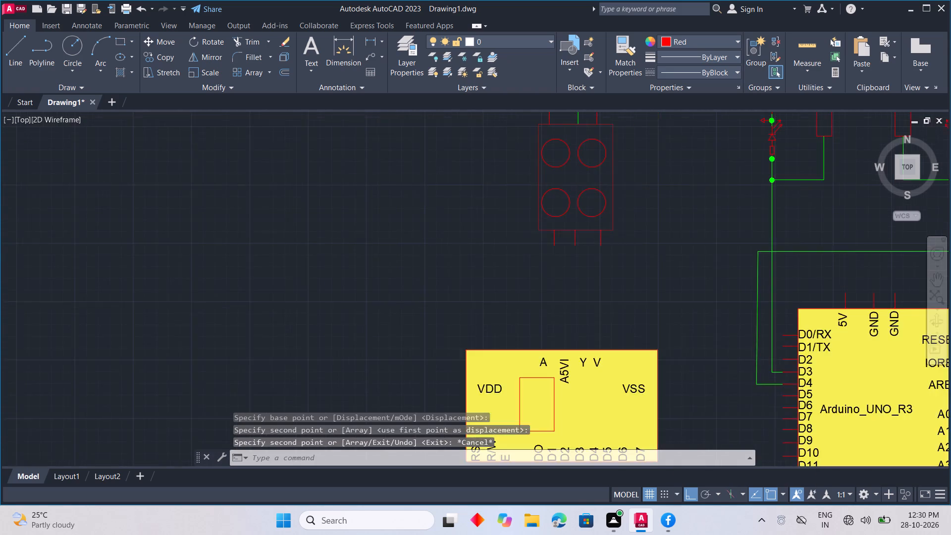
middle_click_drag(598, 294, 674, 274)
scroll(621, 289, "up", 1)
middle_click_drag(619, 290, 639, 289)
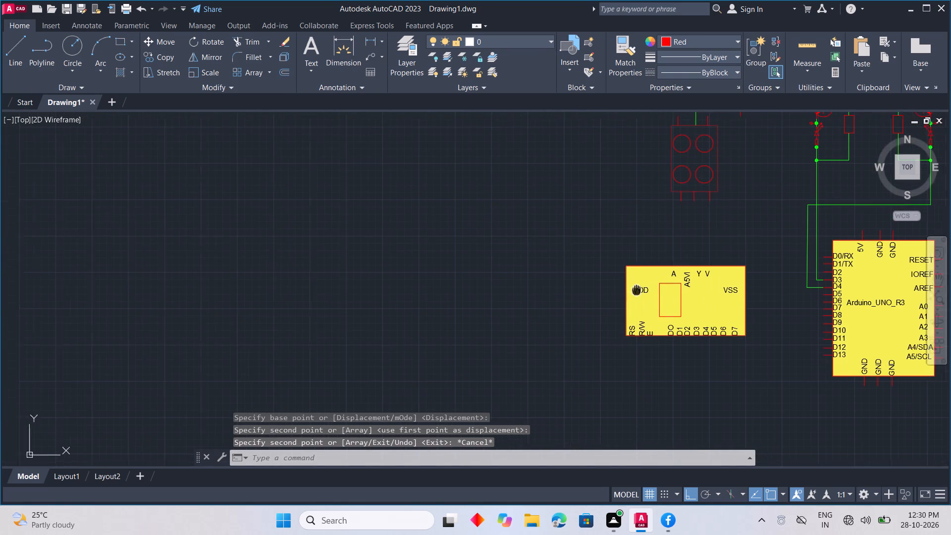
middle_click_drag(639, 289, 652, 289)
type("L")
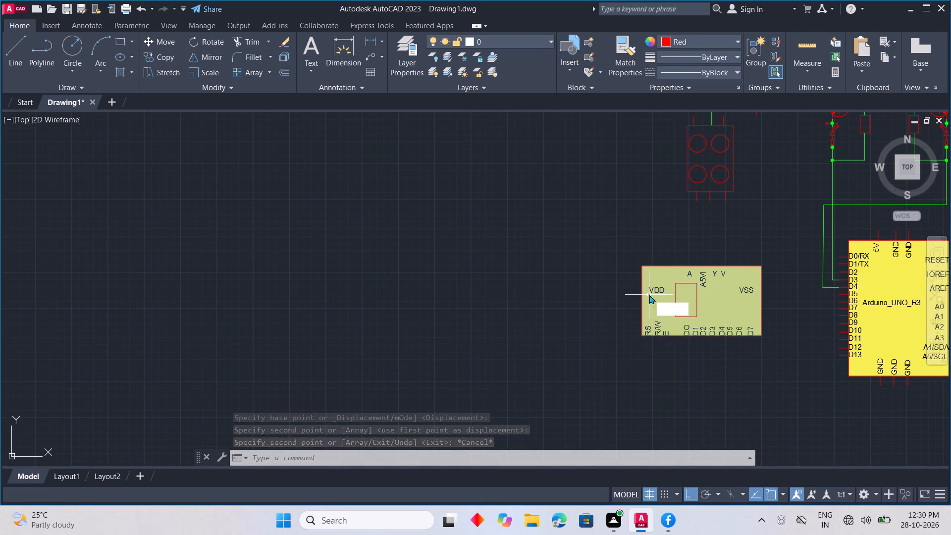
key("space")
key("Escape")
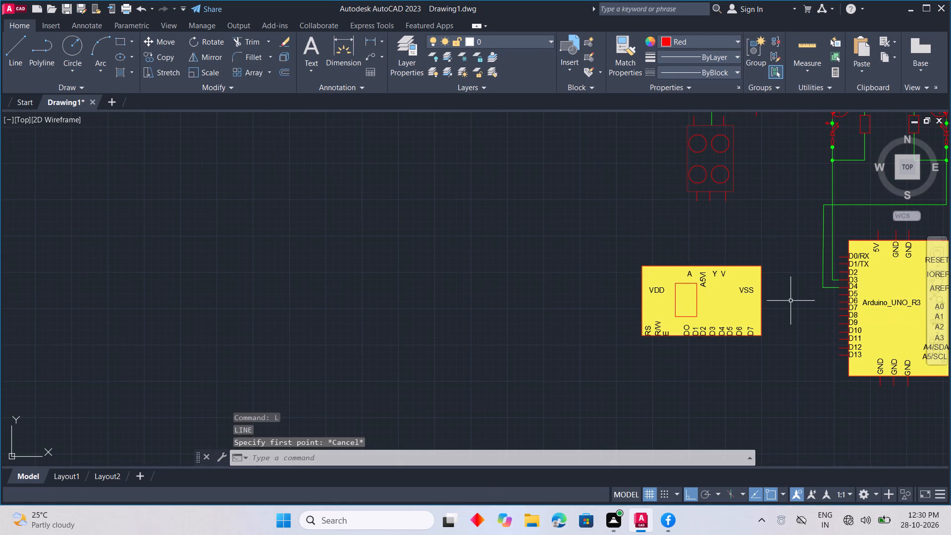
Copy the Arduino's D6 pin line horizontally to the yellow module's right edge and to the outside of its left edge.
scroll(844, 320, "up", 2)
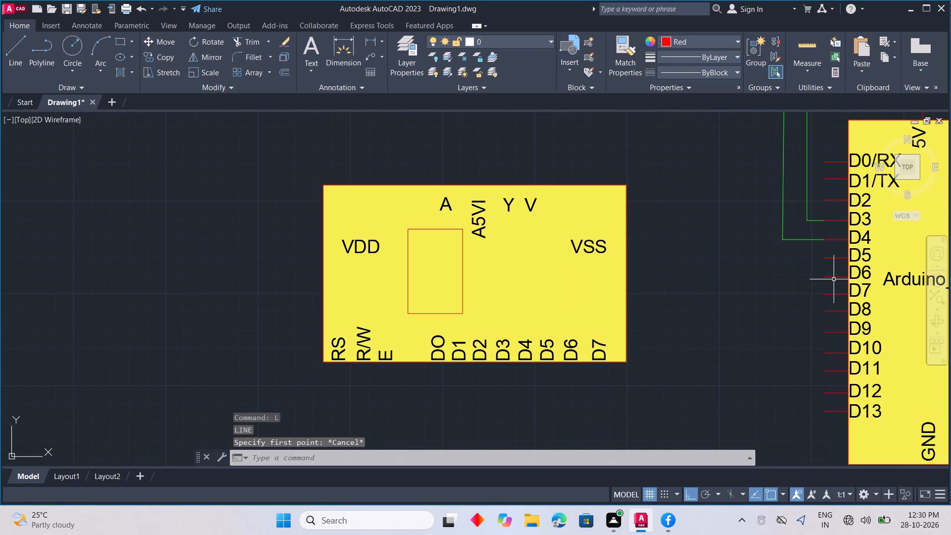
left_click(833, 277)
right_click(785, 294)
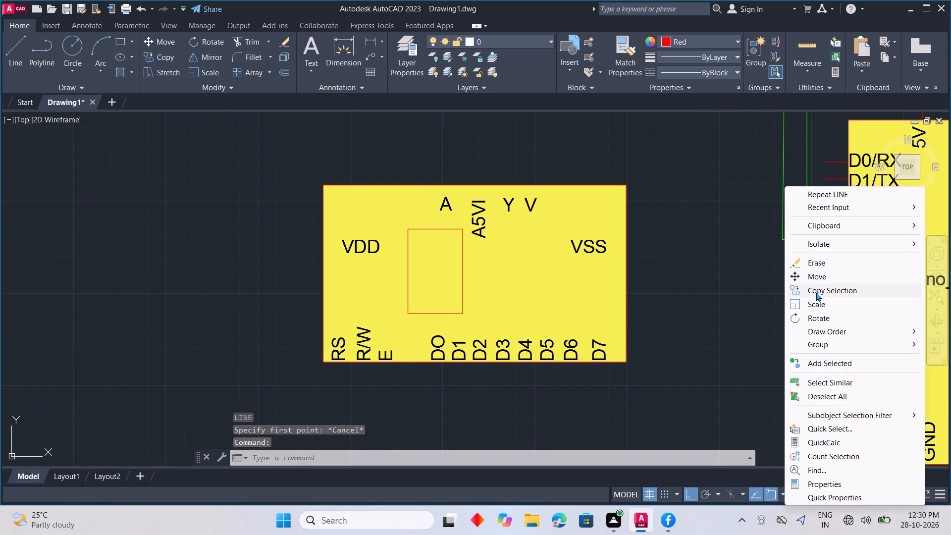
left_click(816, 292)
left_click_drag(826, 275, 818, 273)
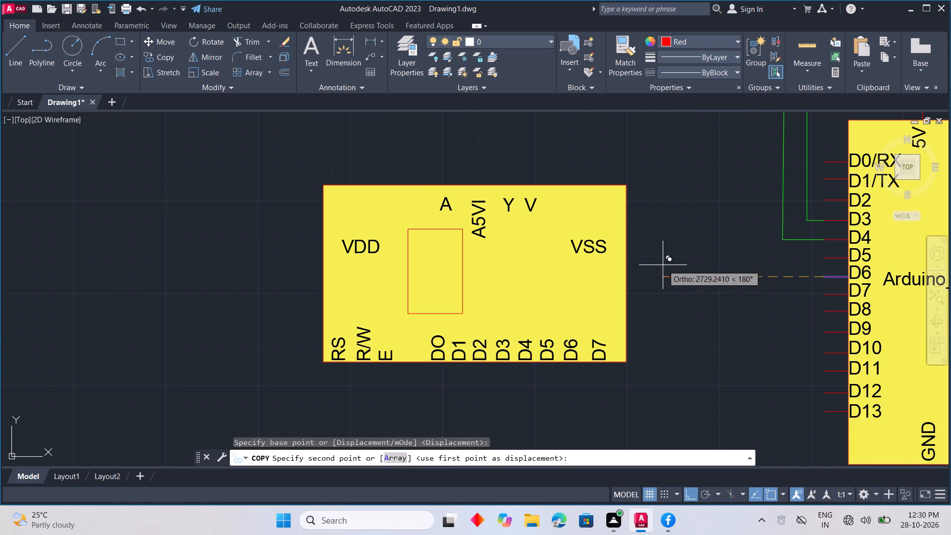
left_click(627, 277)
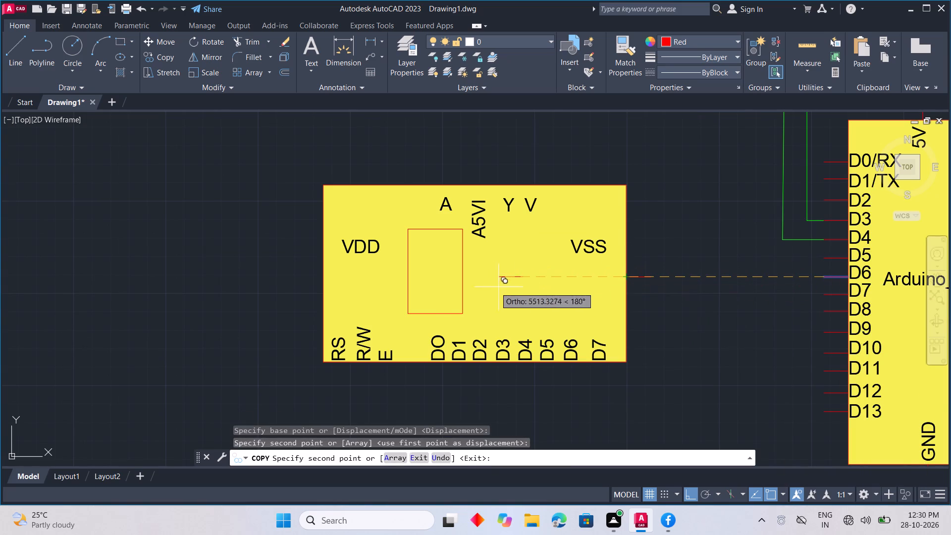
left_click(296, 273)
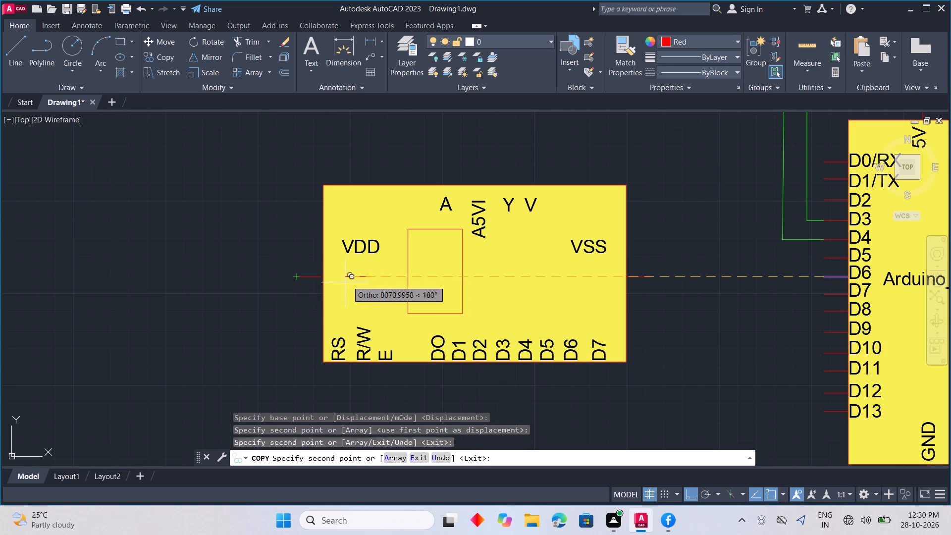
key("Escape")
Move the yellow module's left pin line horizontally so that its inner end meets the module's left edge.
middle_click_drag(303, 291, 414, 310)
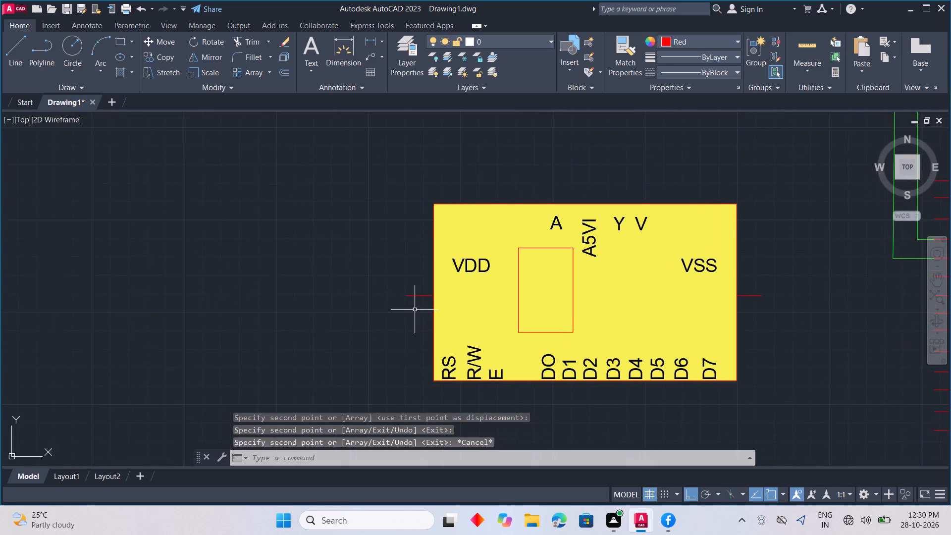
scroll(418, 308, "up", 4)
left_click(452, 246)
right_click(466, 258)
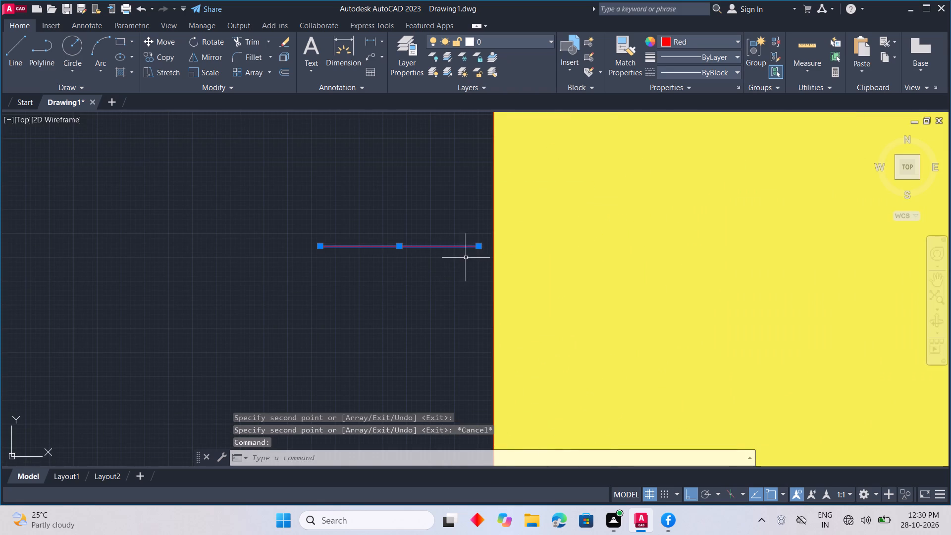
left_click(511, 278)
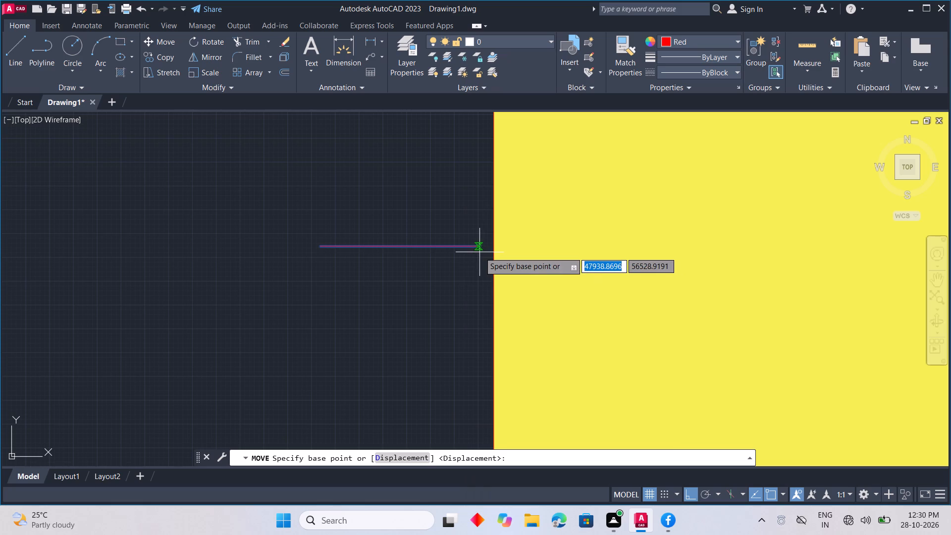
left_click(479, 252)
left_click(491, 249)
key("Escape")
Draw a green wire about 6000 units wide from the yellow module's right pin up, across above the module and down to its left pin.
scroll(463, 268, "down", 3)
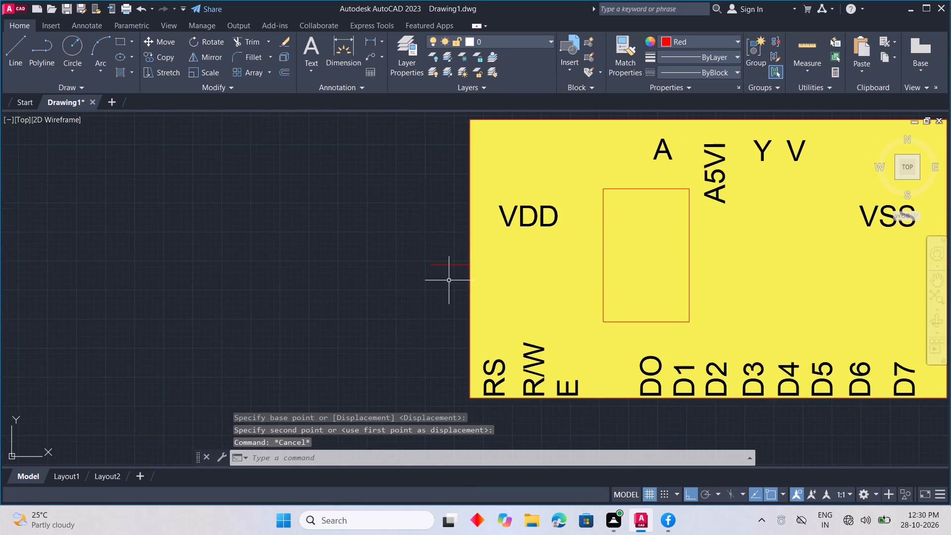
scroll(458, 297, "down", 3)
middle_click_drag(457, 312, 457, 351)
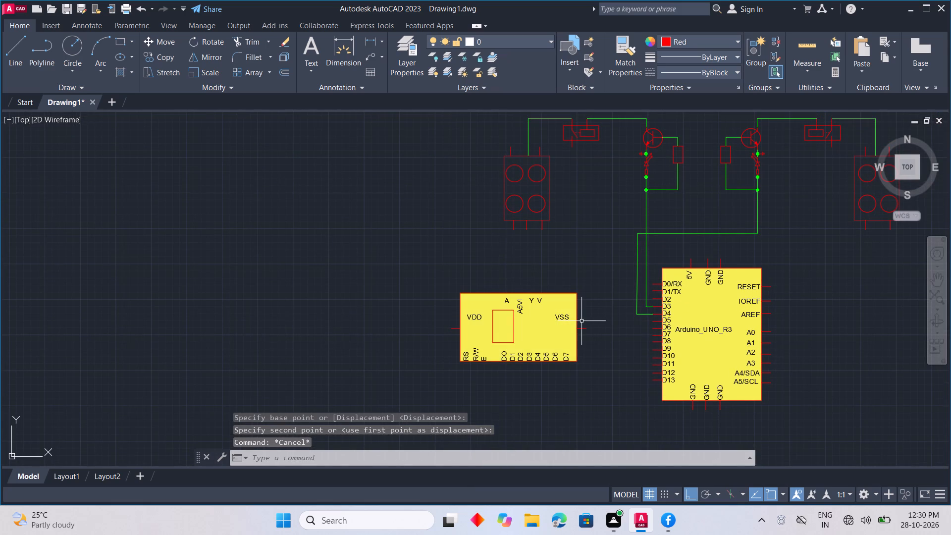
type("L")
key("space")
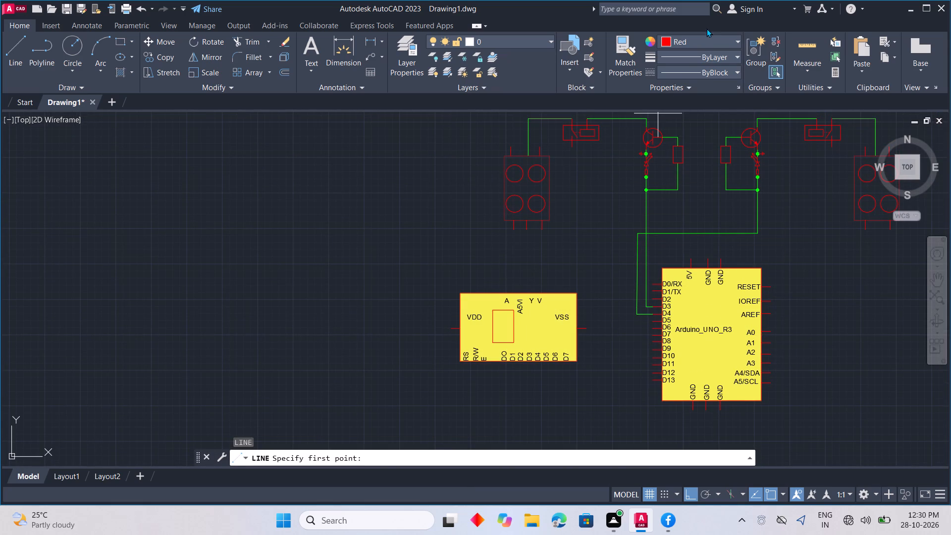
left_click(704, 39)
left_click(688, 157)
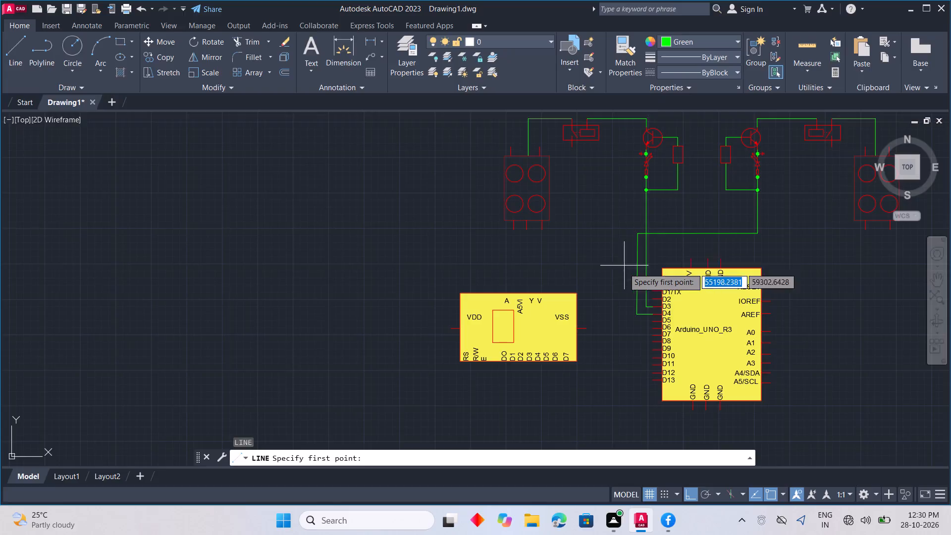
left_click(589, 326)
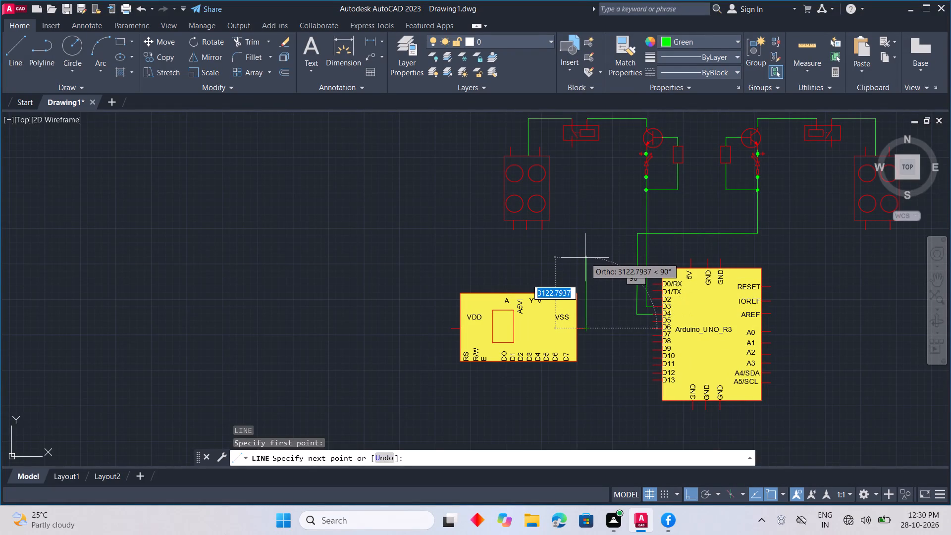
left_click(585, 261)
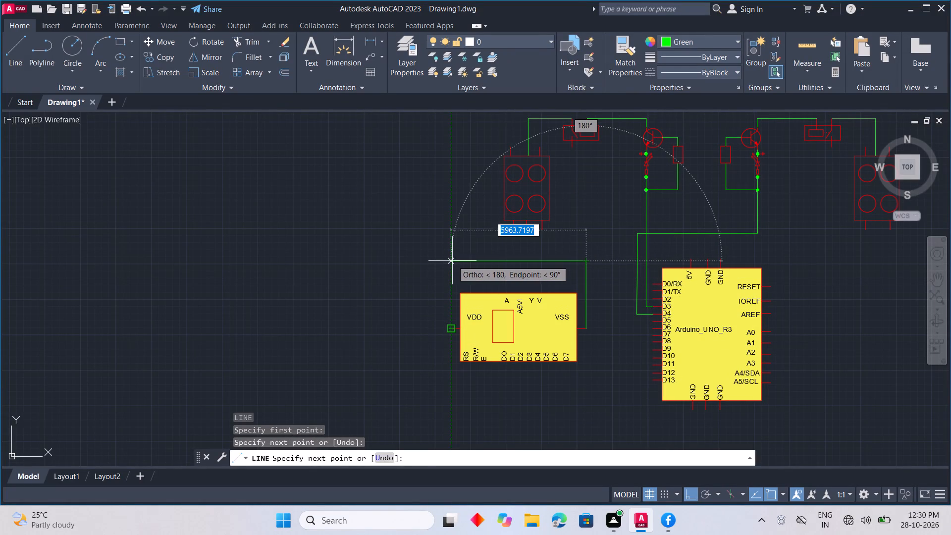
left_click(452, 261)
left_click(452, 325)
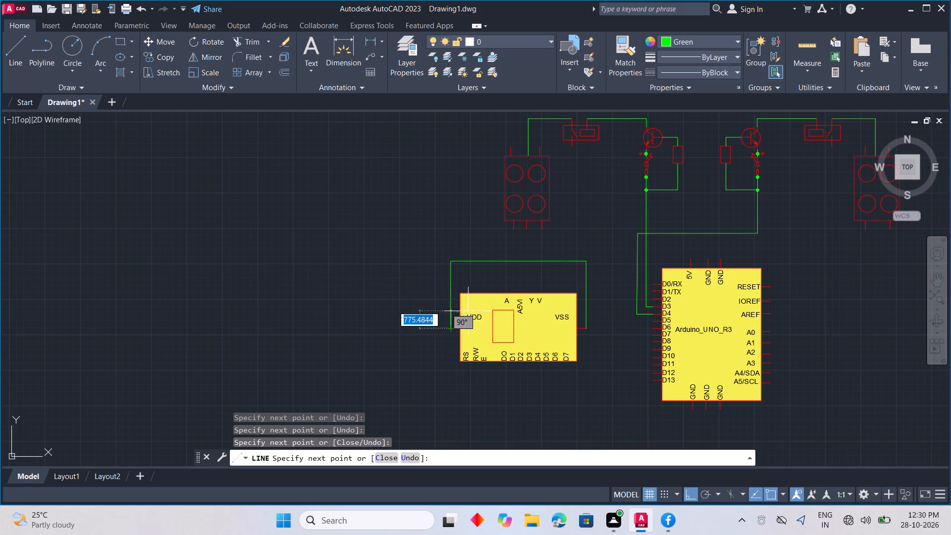
key("Escape")
Erase the horizontal green wire segment above the yellow module.
scroll(504, 264, "up", 1)
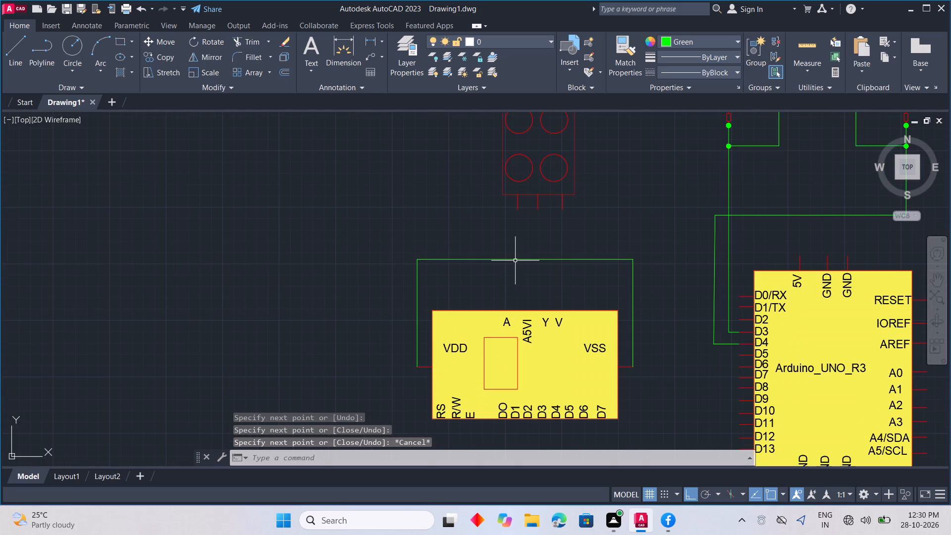
left_click(516, 260)
key("Delete")
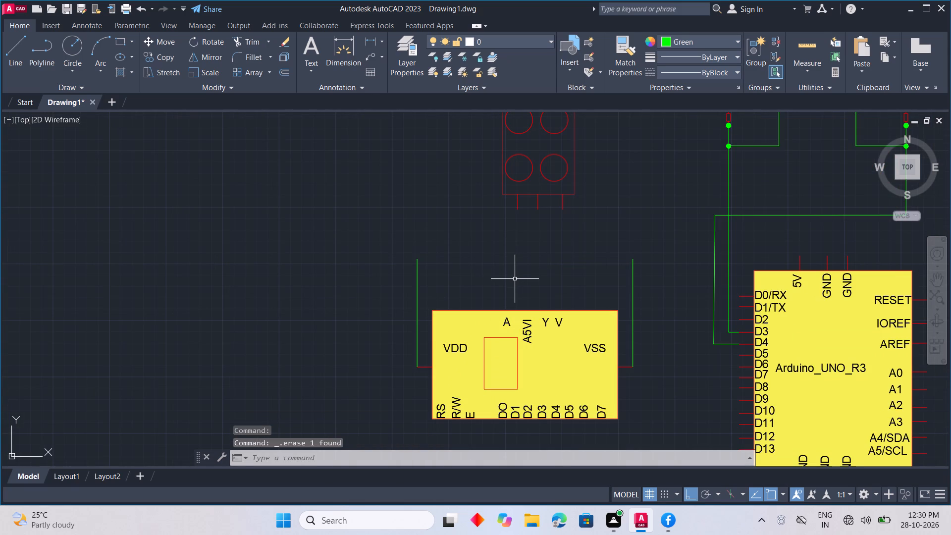
Copy the lower green junction dot of the left LED circuit onto the top ends of the yellow module's two vertical wires.
scroll(737, 315, "down", 1)
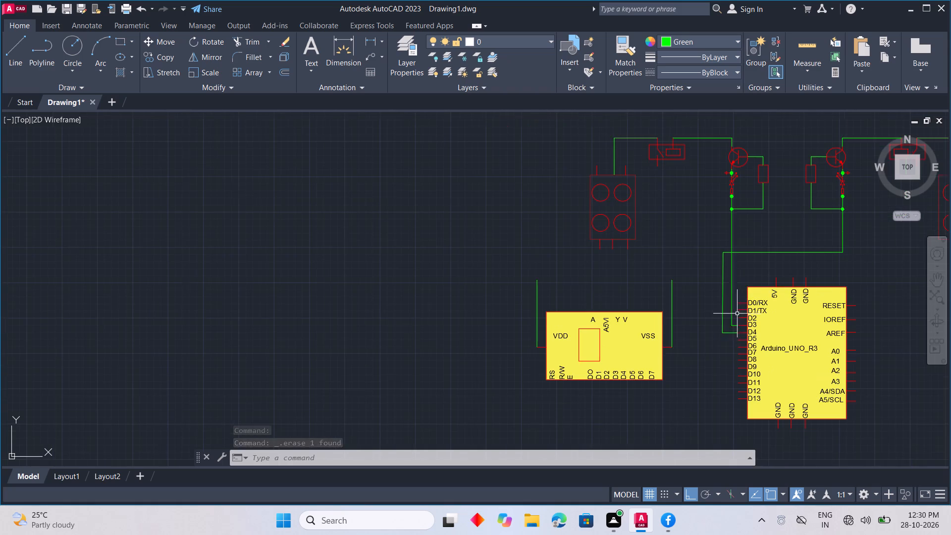
scroll(745, 227, "up", 2)
left_click(706, 184)
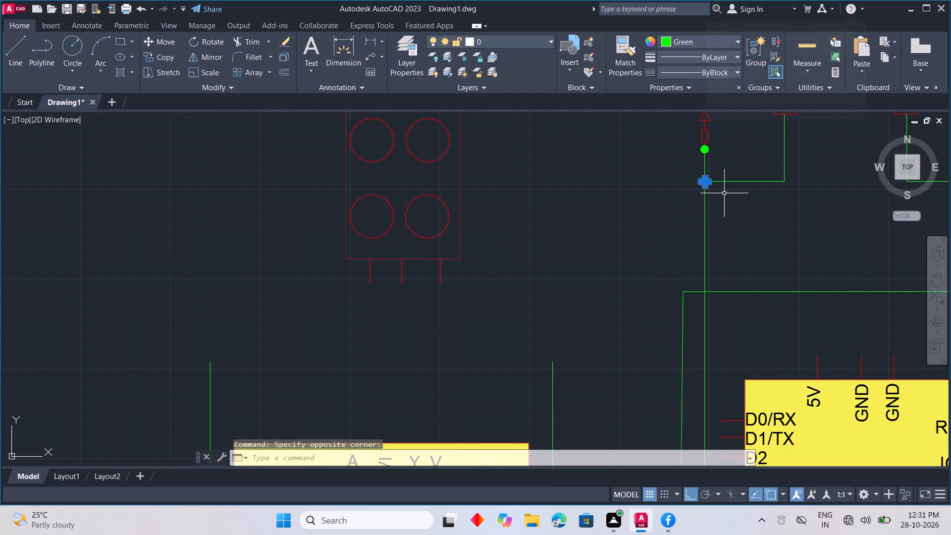
right_click(735, 207)
left_click(773, 289)
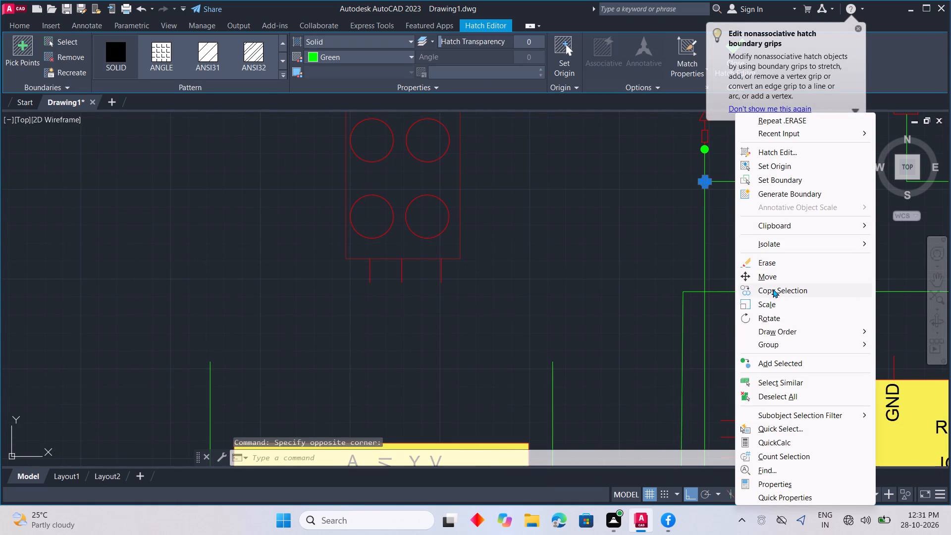
left_click(705, 183)
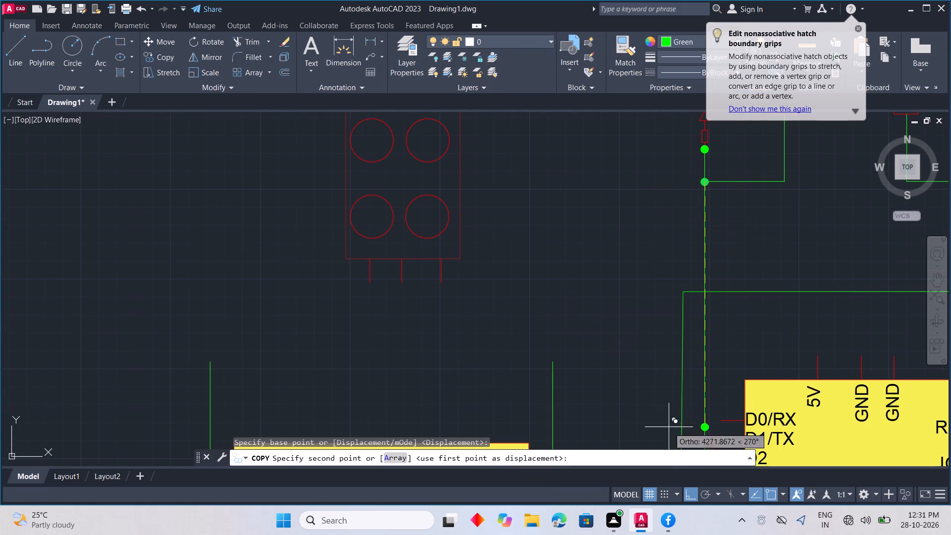
left_click(686, 487)
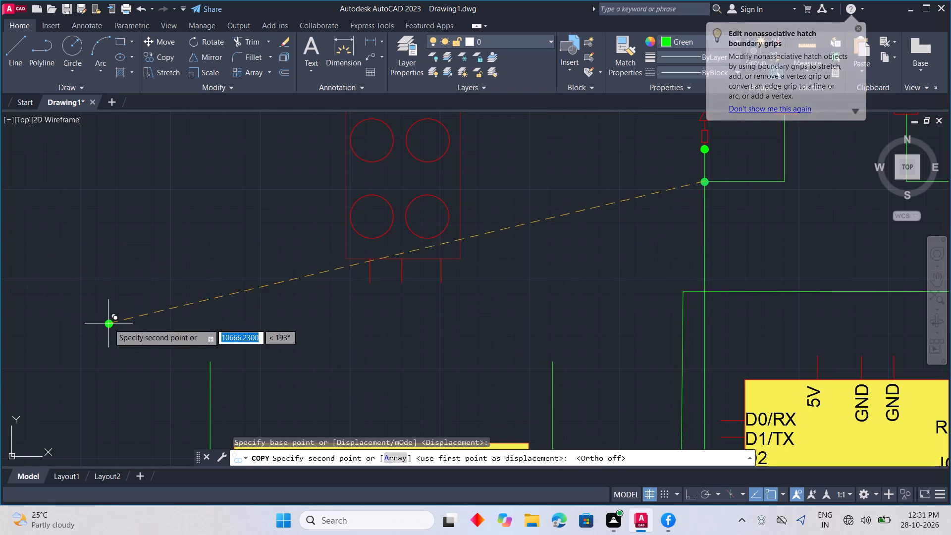
left_click(211, 359)
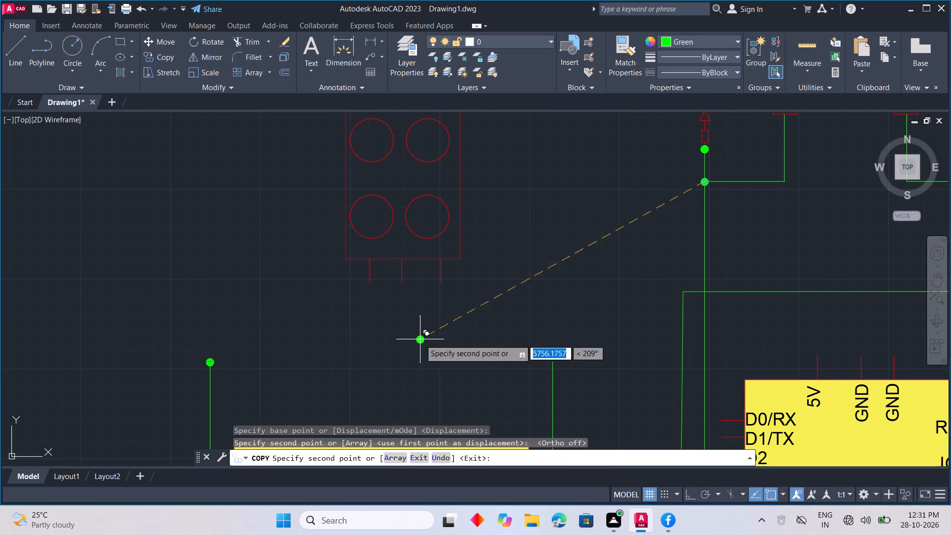
left_click(555, 363)
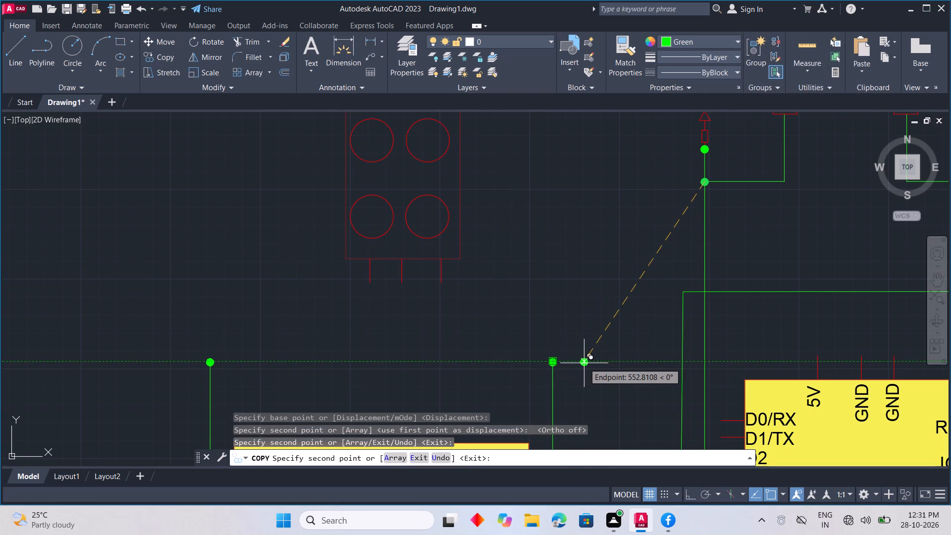
key("Escape")
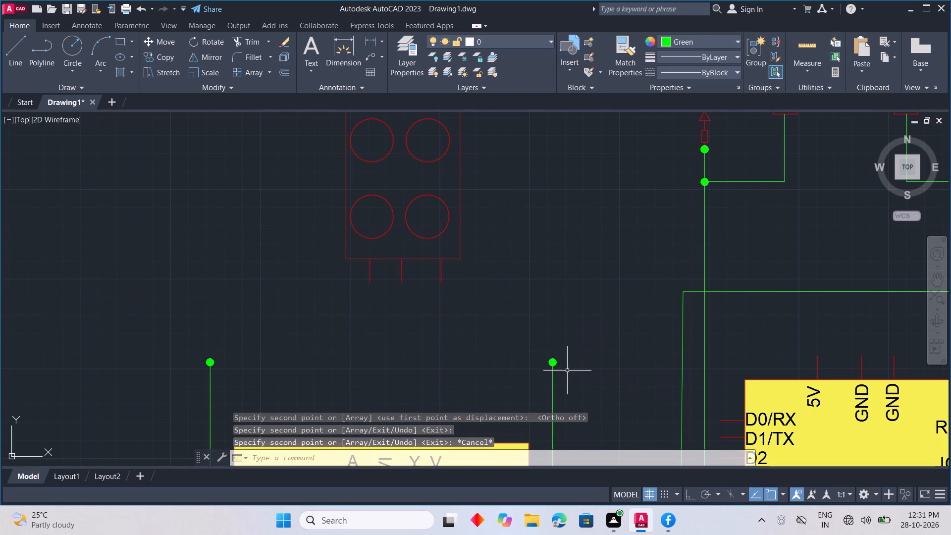
Draw a green horizontal wire joining the two junction dots above the yellow module.
scroll(305, 342, "down", 3)
middle_click_drag(336, 327, 425, 302)
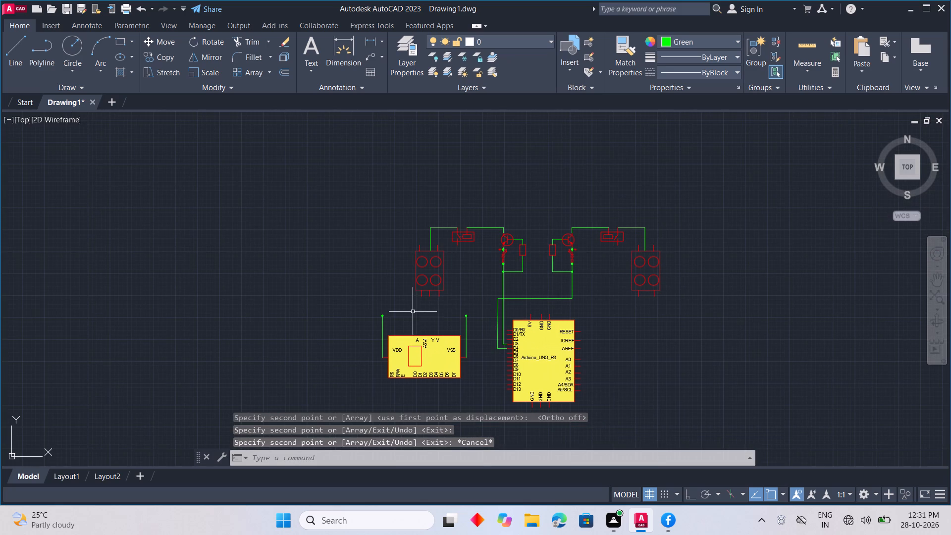
middle_click_drag(427, 332, 454, 291)
scroll(455, 290, "up", 2)
middle_click_drag(348, 271, 421, 274)
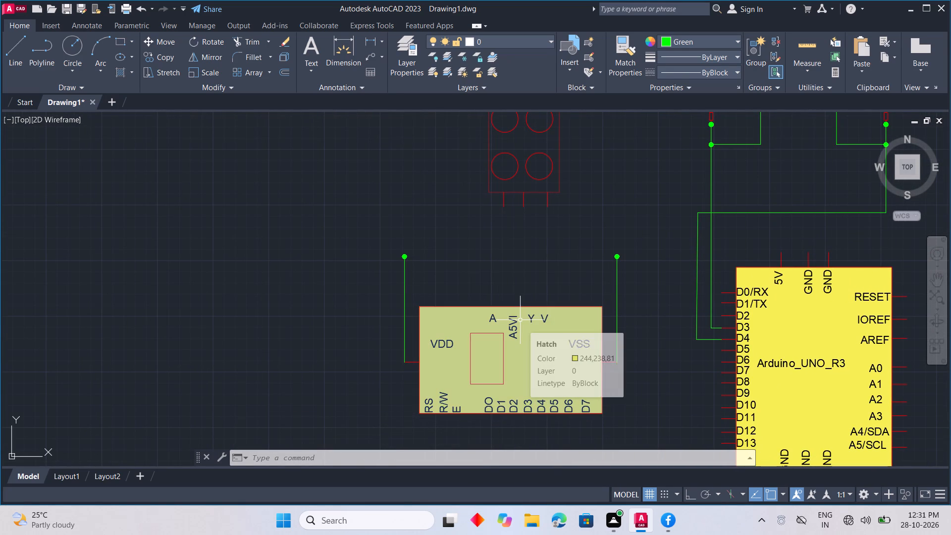
type("L")
key("space")
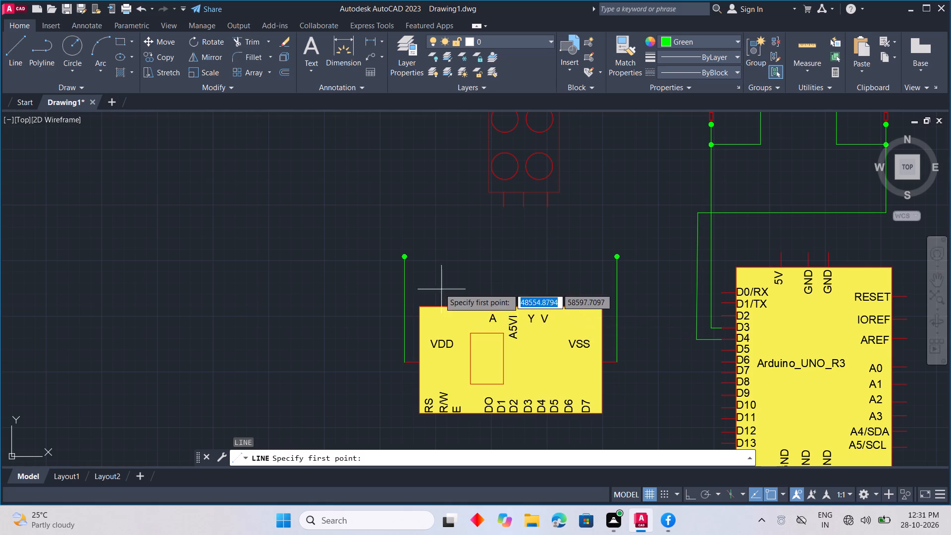
left_click(665, 39)
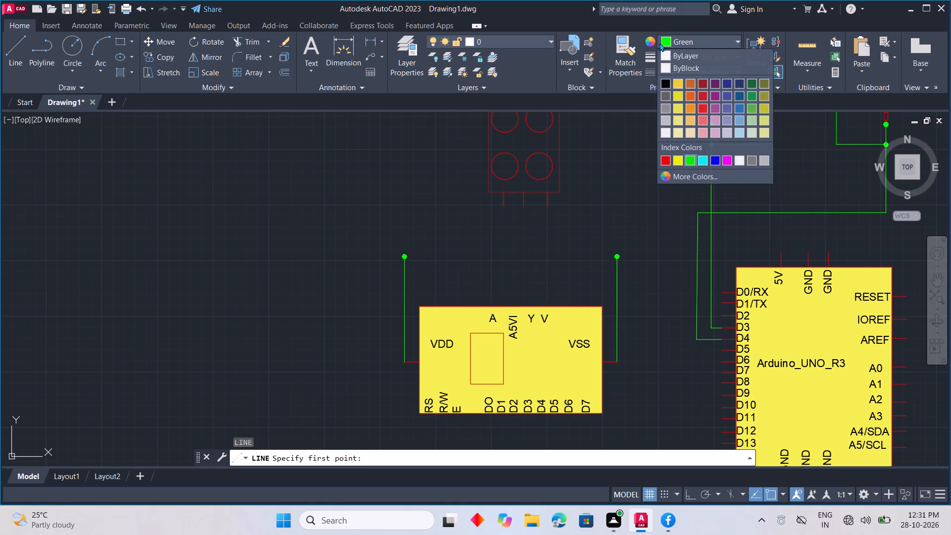
key("Escape")
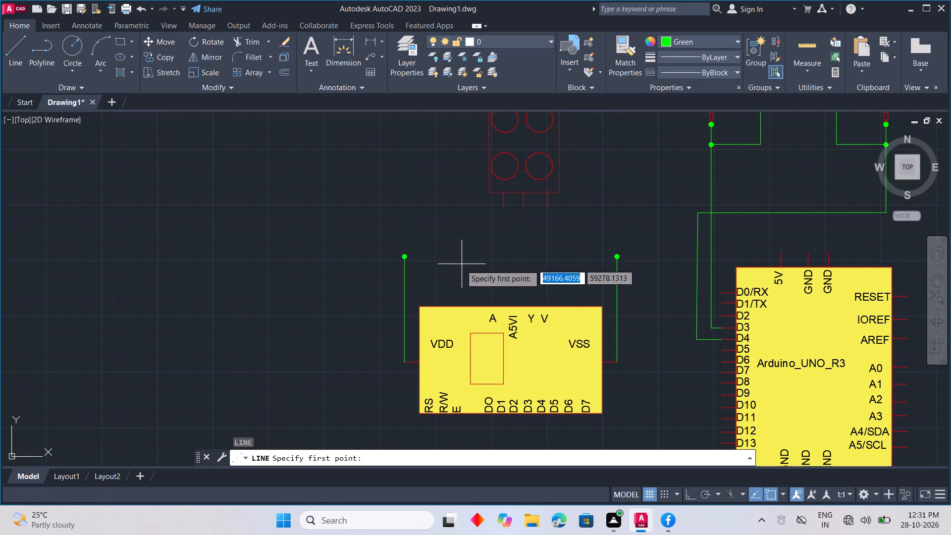
left_click_drag(405, 253, 412, 253)
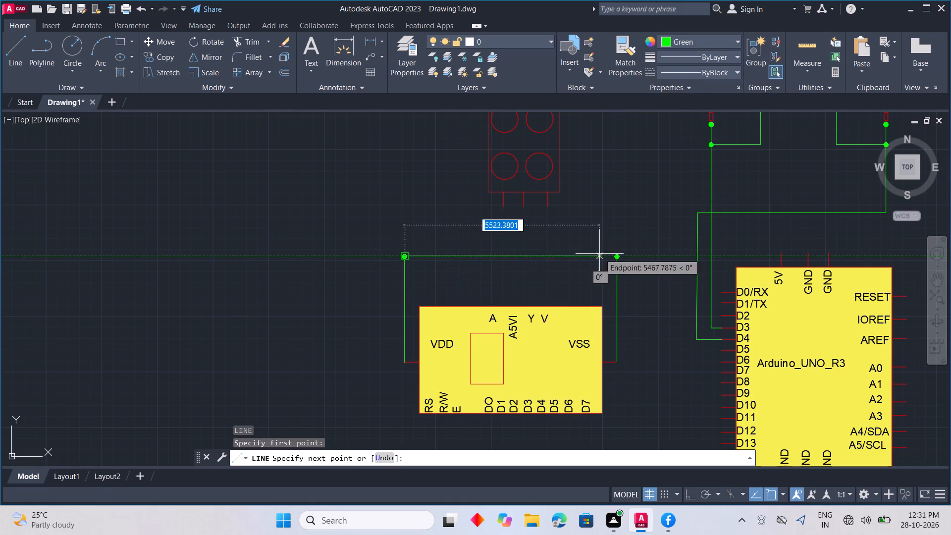
left_click(614, 258)
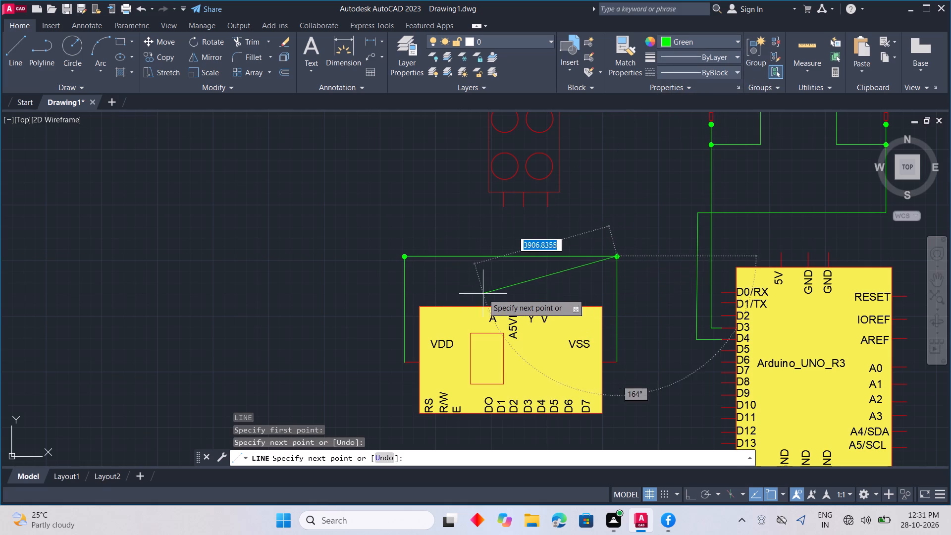
key("Escape")
Draw two short green vertical lines, the first about 970 units long, crossing the horizontal wire above the yellow module.
key("l")
key("space")
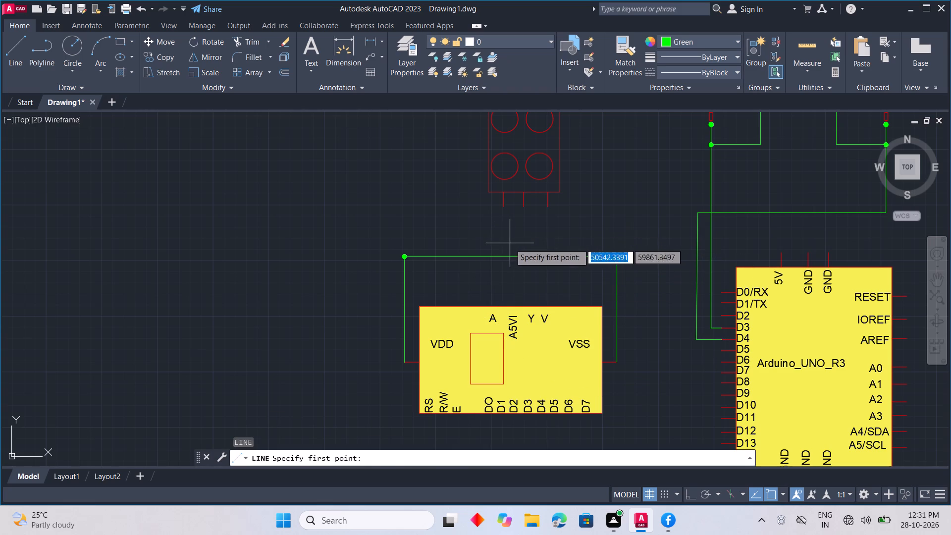
left_click_drag(498, 246, 499, 265)
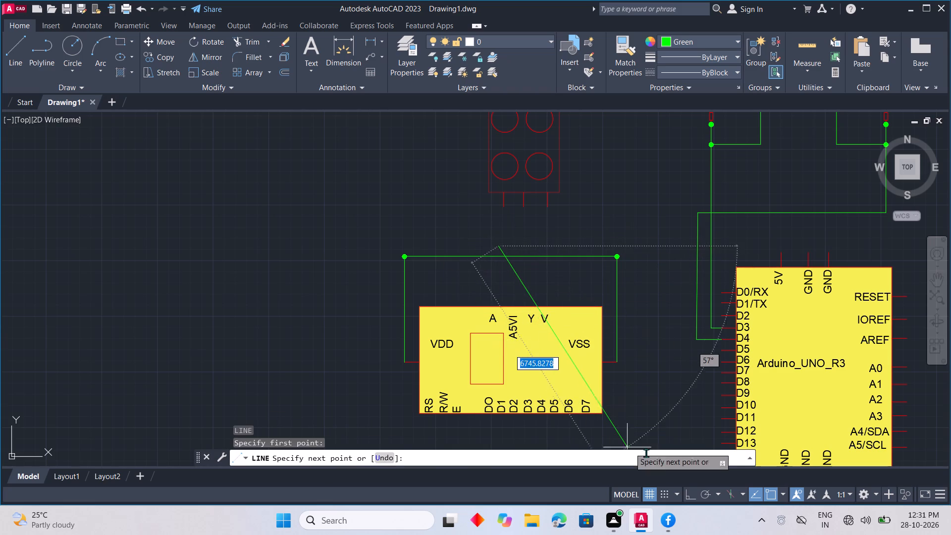
left_click(688, 490)
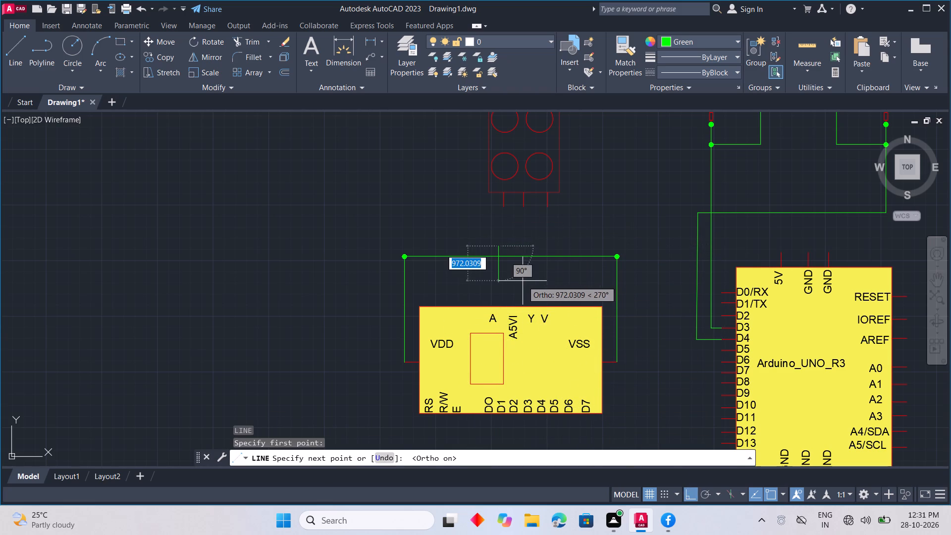
left_click(522, 281)
key("Escape")
key("space")
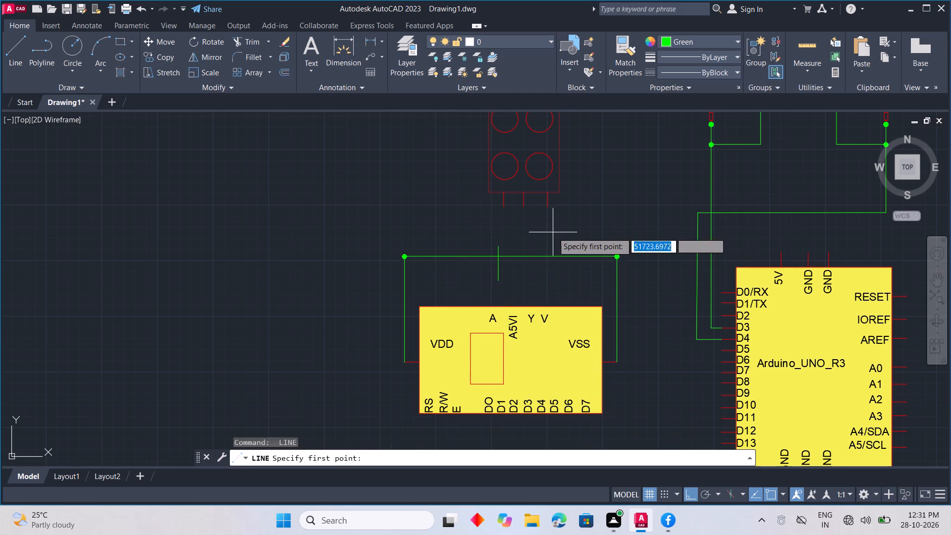
left_click(549, 246)
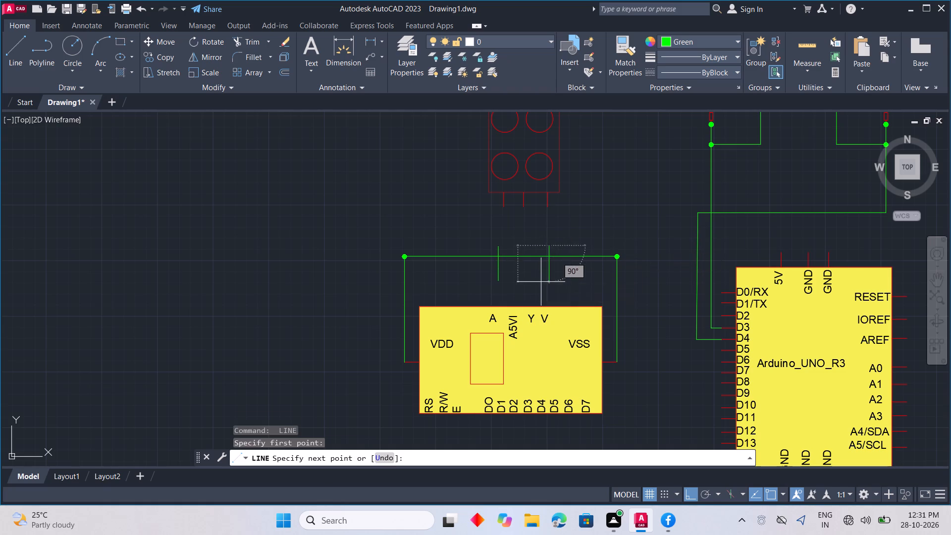
left_click(541, 282)
key("Escape")
Trim away the part of the horizontal wire between the two short vertical lines.
middle_click_drag(514, 252, 601, 291)
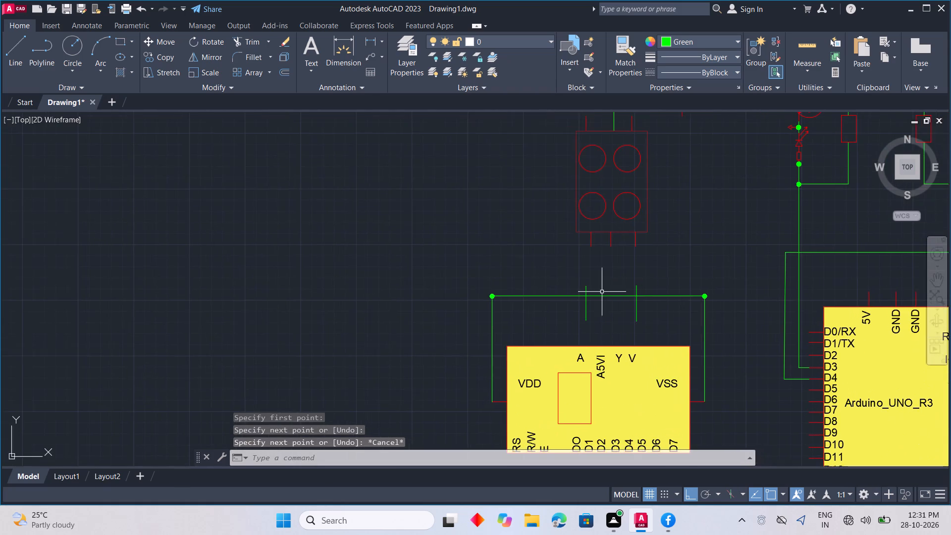
scroll(603, 295, "up", 3)
type("TR")
key("space")
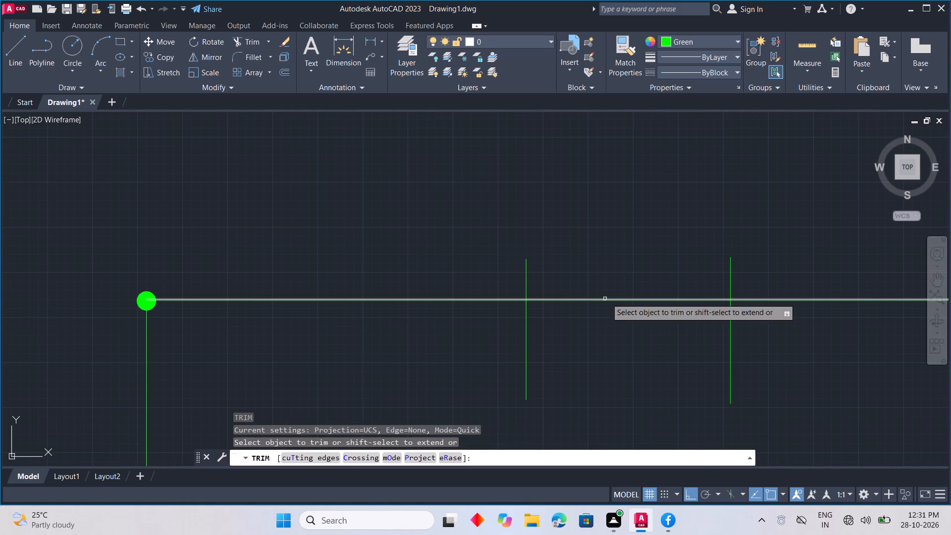
left_click_drag(615, 267, 614, 335)
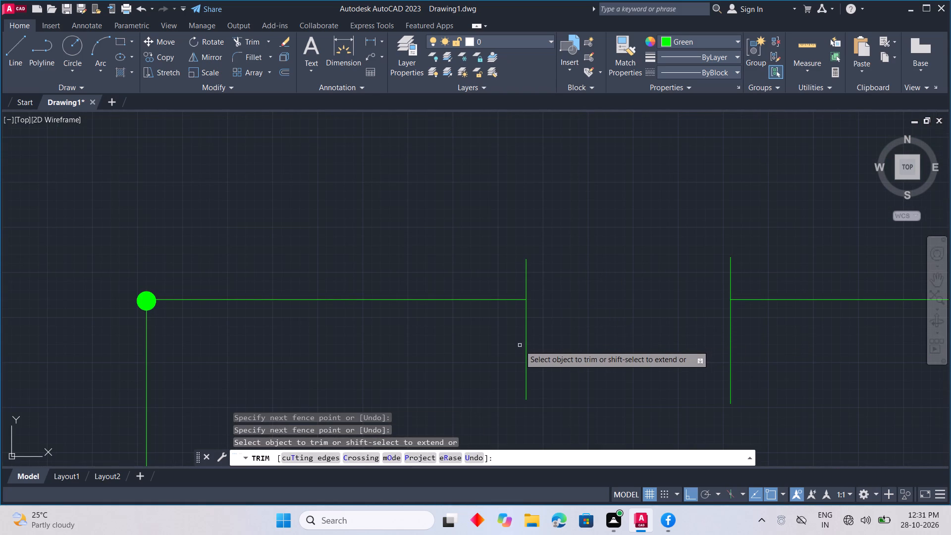
Remove both short vertical lines above and below the horizontal wire with Trim.
left_click(526, 344)
left_click(523, 269)
left_click_drag(541, 271, 577, 275)
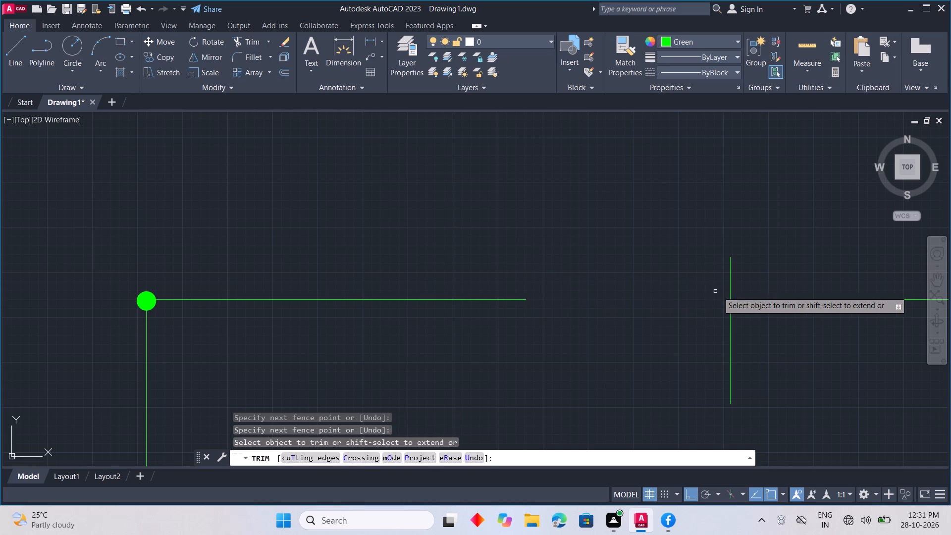
left_click(733, 289)
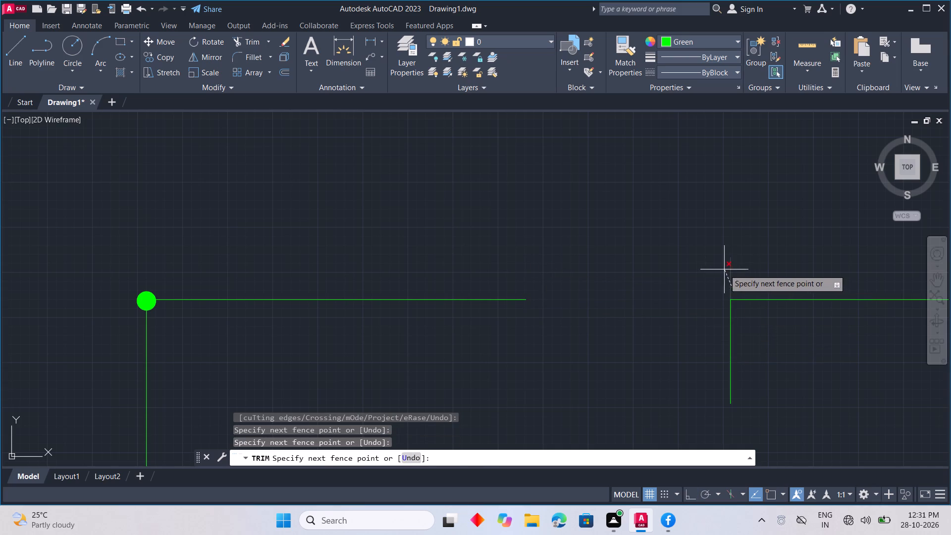
left_click(688, 265)
left_click_drag(731, 326, 739, 326)
key("Escape")
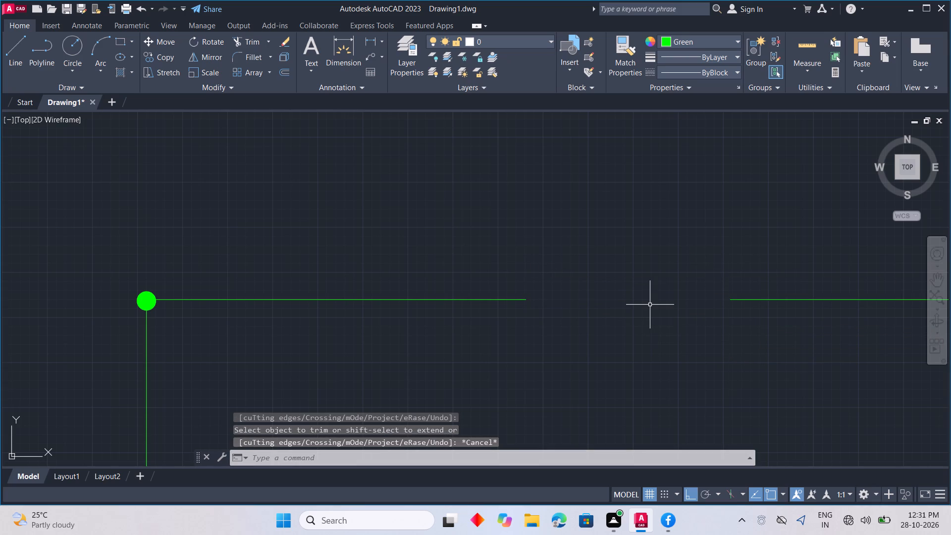
Set the colour to red and draw a short horizontal lead from the left green wire's end into the gap above the yellow module.
key("l")
key("space")
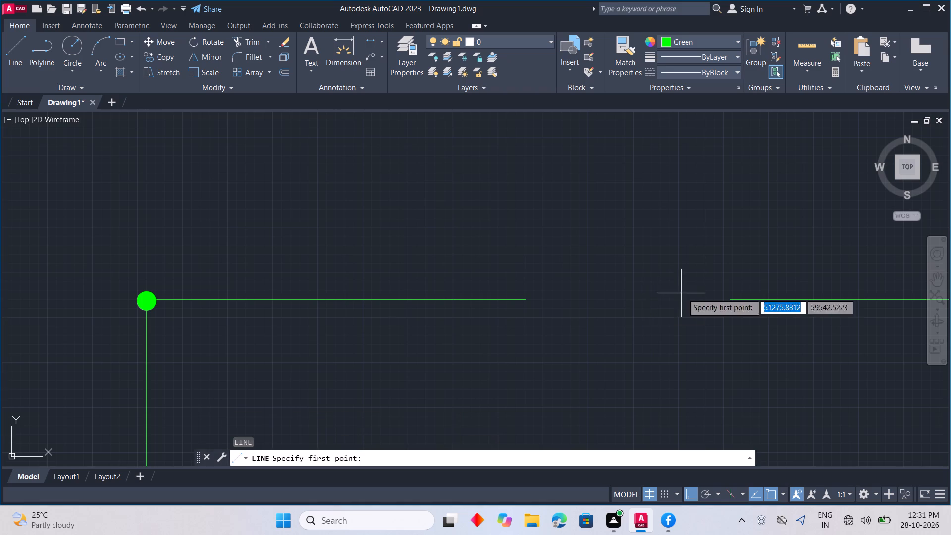
left_click(690, 43)
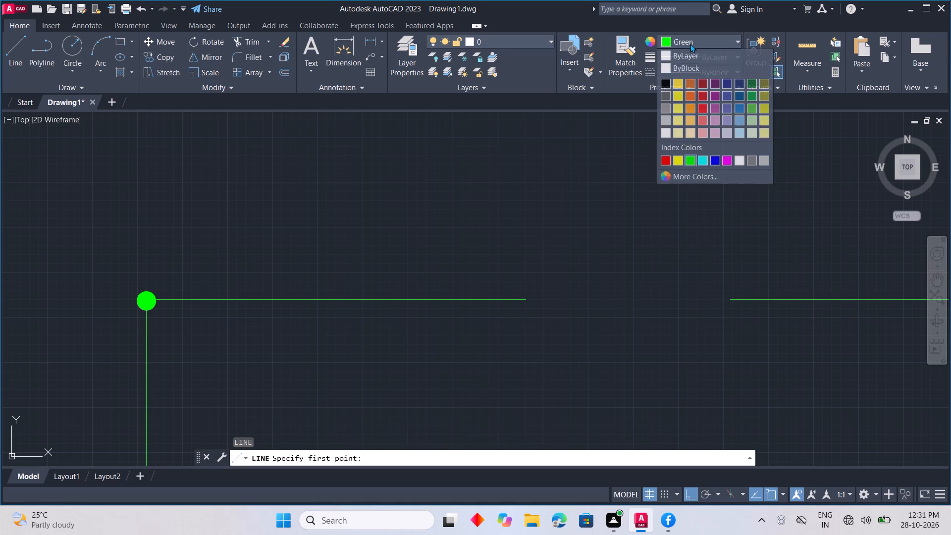
left_click_drag(665, 152, 666, 157)
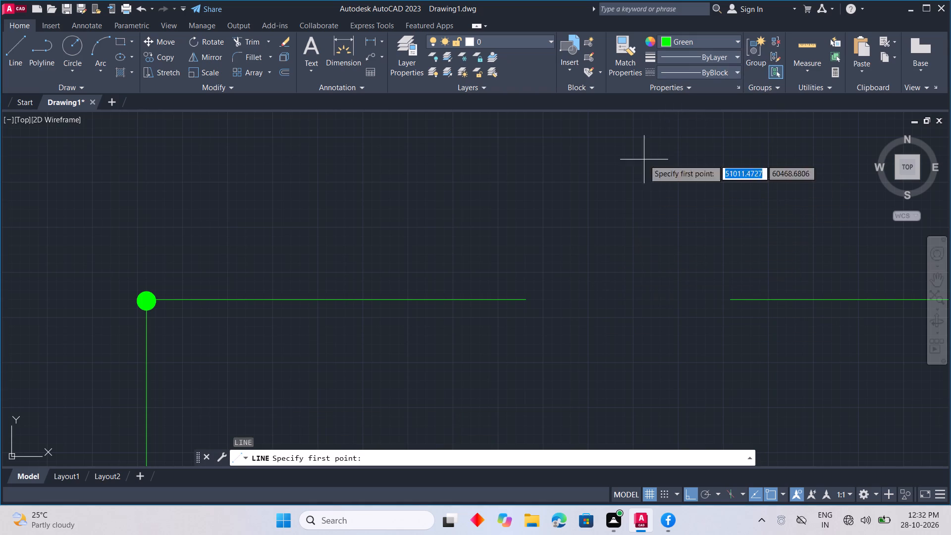
left_click(703, 41)
left_click(662, 164)
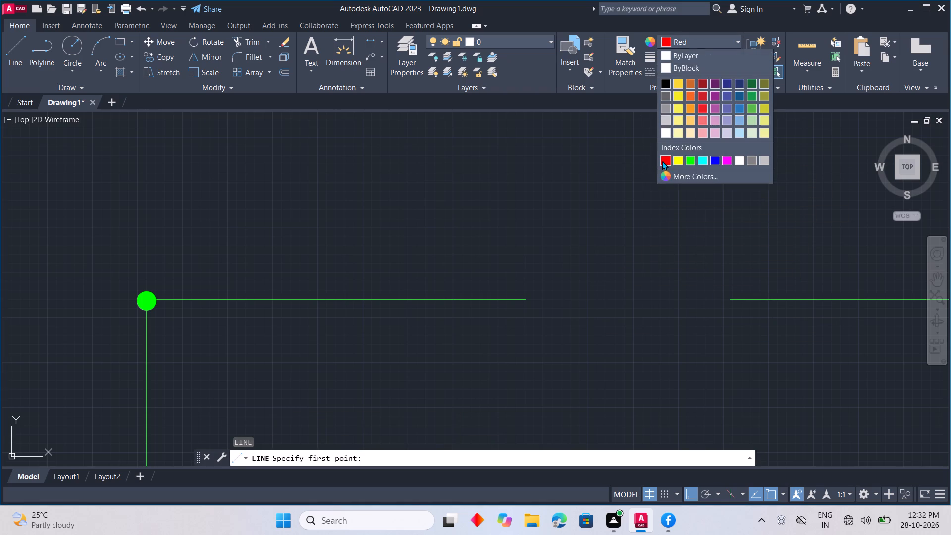
left_click(525, 299)
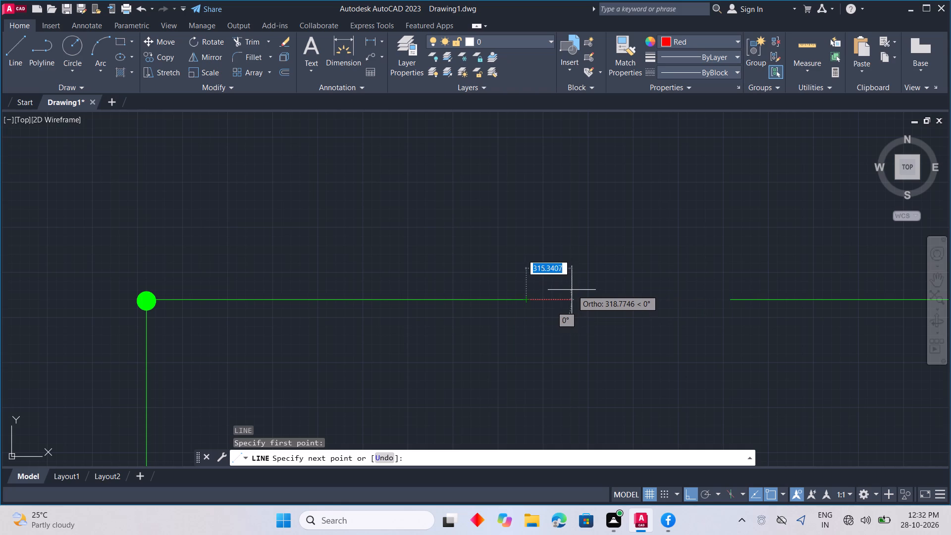
left_click(560, 293)
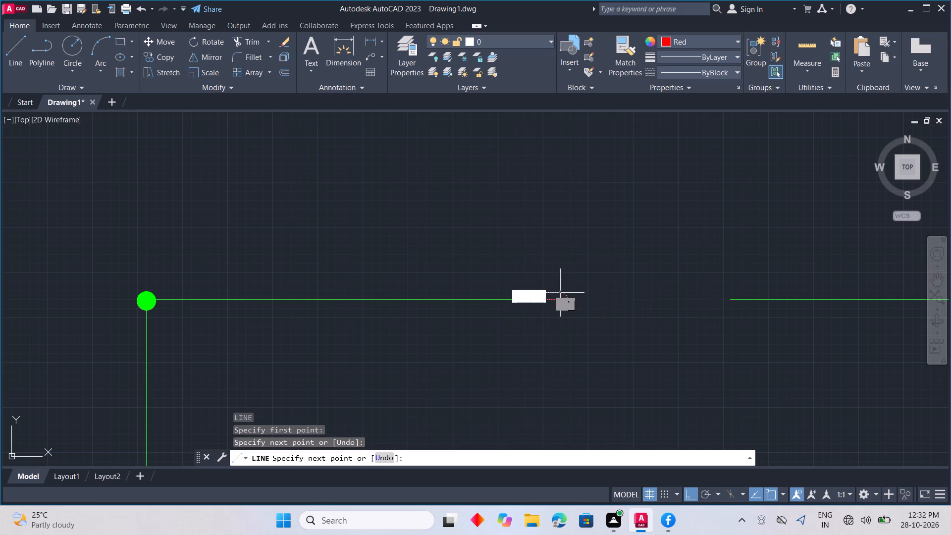
With ortho off, continue the red line as a three-peak resistor zigzag ending on the right green wire, making the first downward stroke 470 units.
left_click(689, 495)
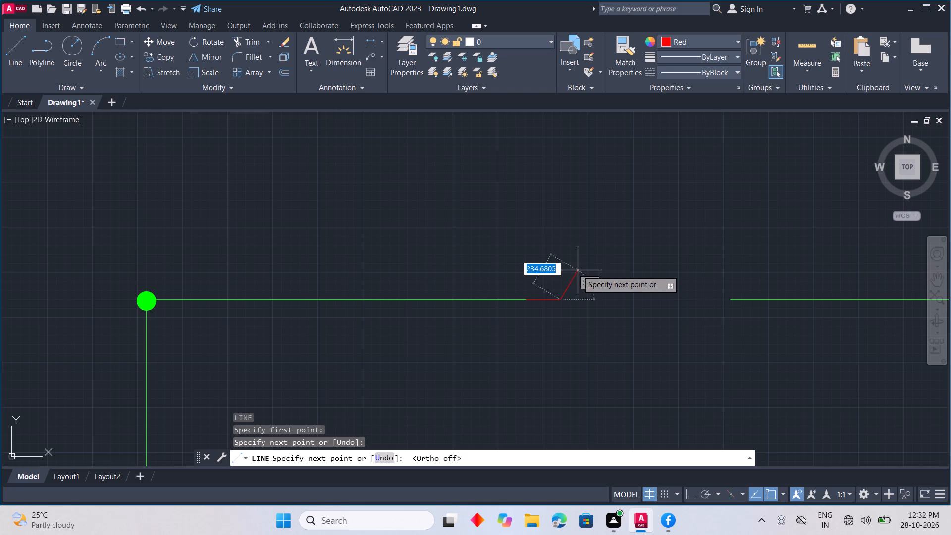
left_click(578, 270)
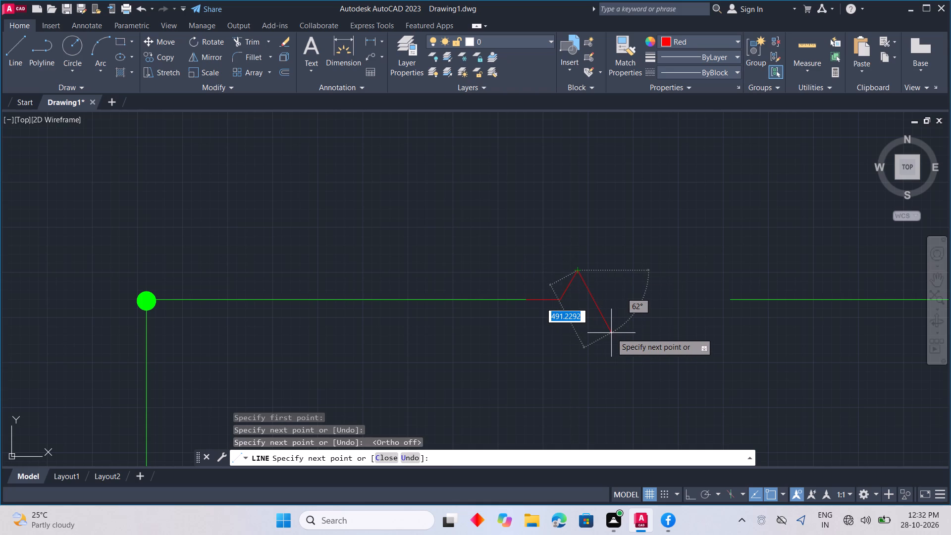
type("470")
key("Return")
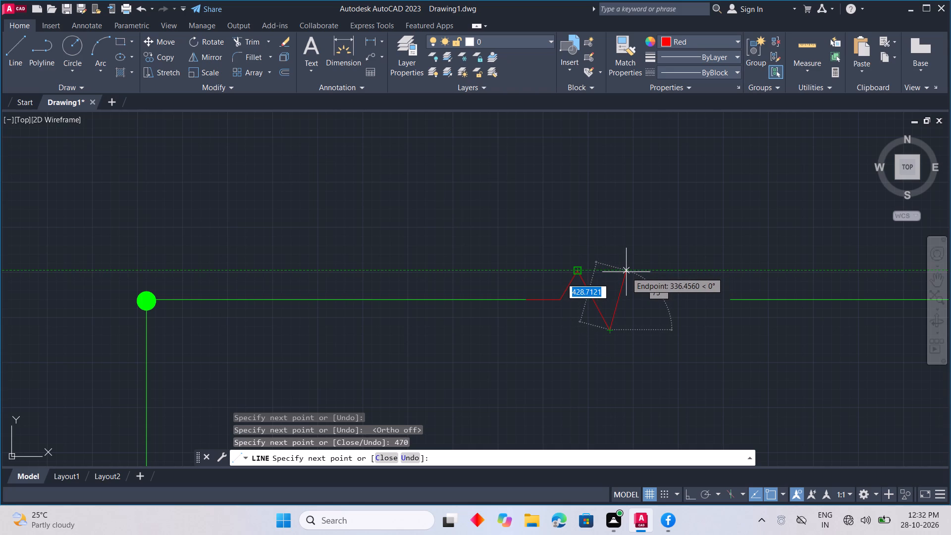
left_click(628, 271)
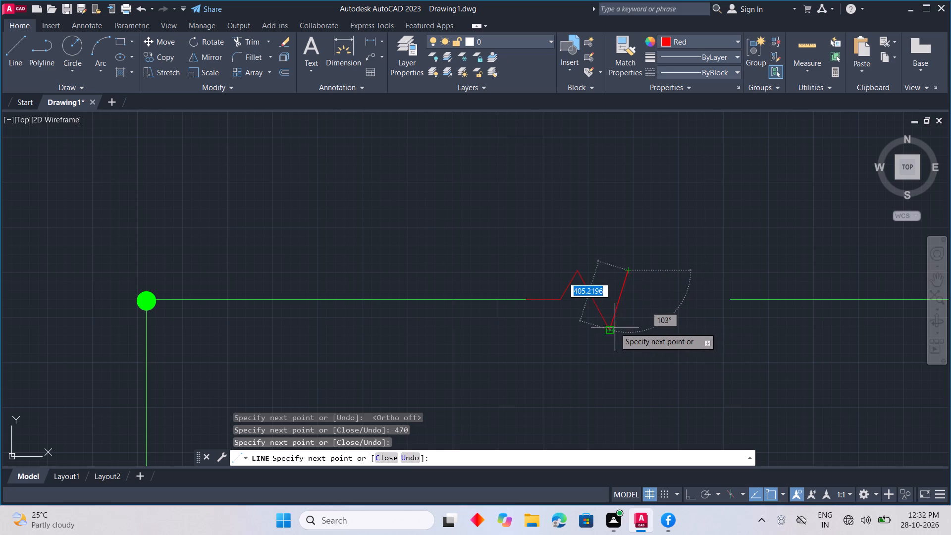
left_click(661, 333)
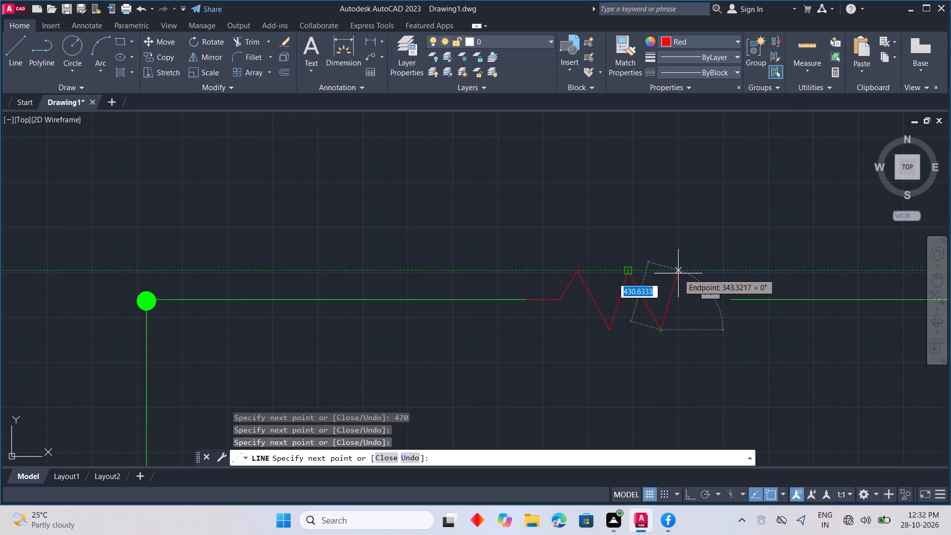
left_click(678, 273)
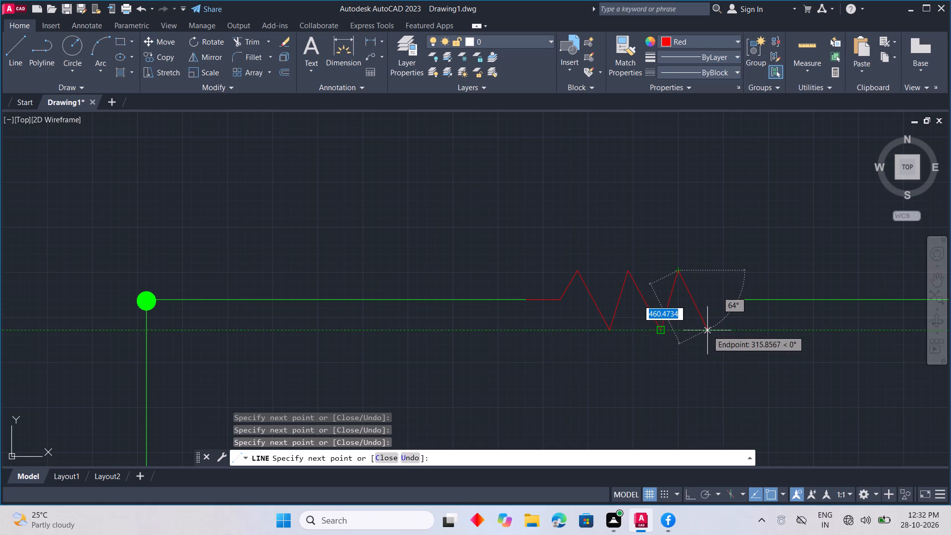
left_click(709, 330)
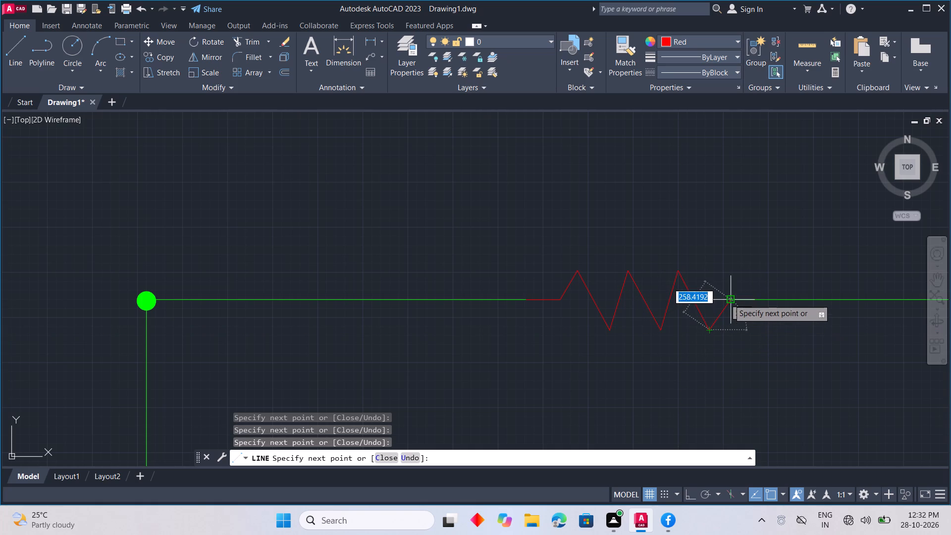
left_click(729, 299)
key("Escape")
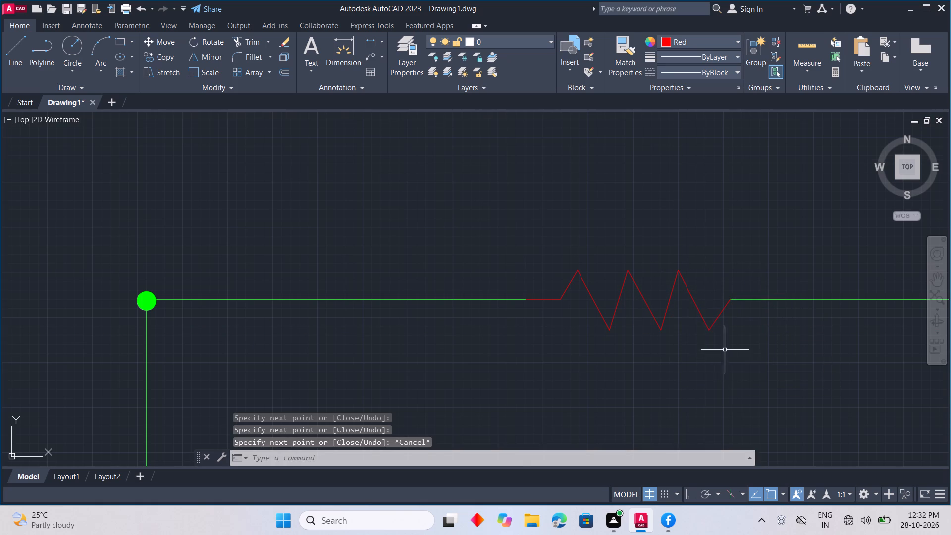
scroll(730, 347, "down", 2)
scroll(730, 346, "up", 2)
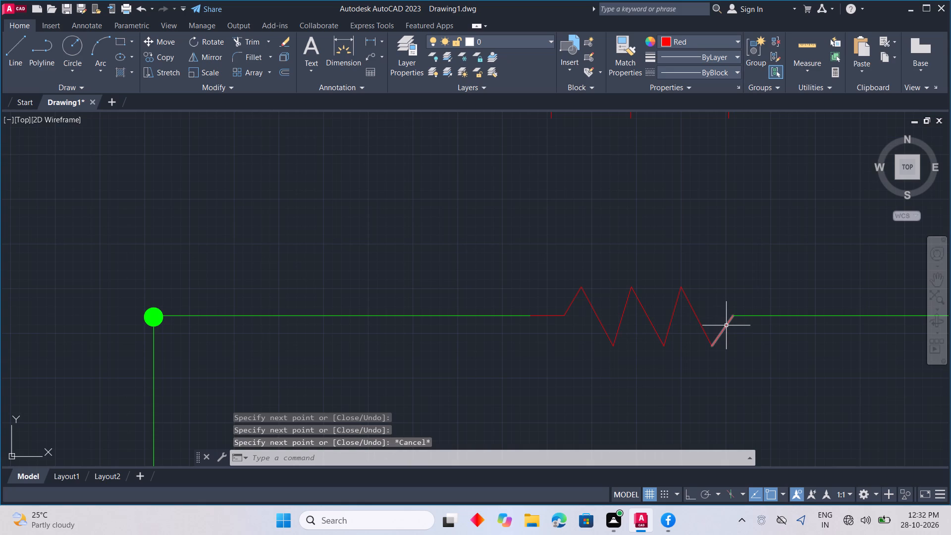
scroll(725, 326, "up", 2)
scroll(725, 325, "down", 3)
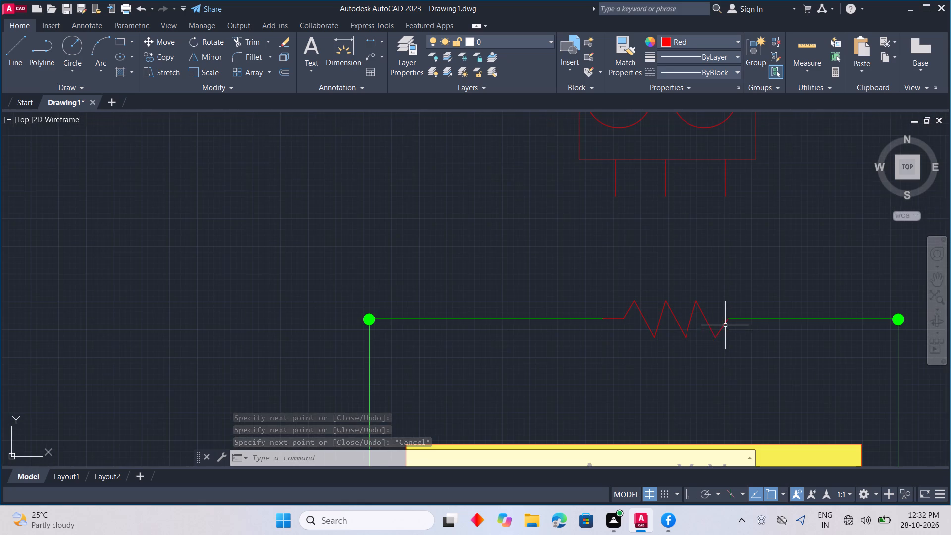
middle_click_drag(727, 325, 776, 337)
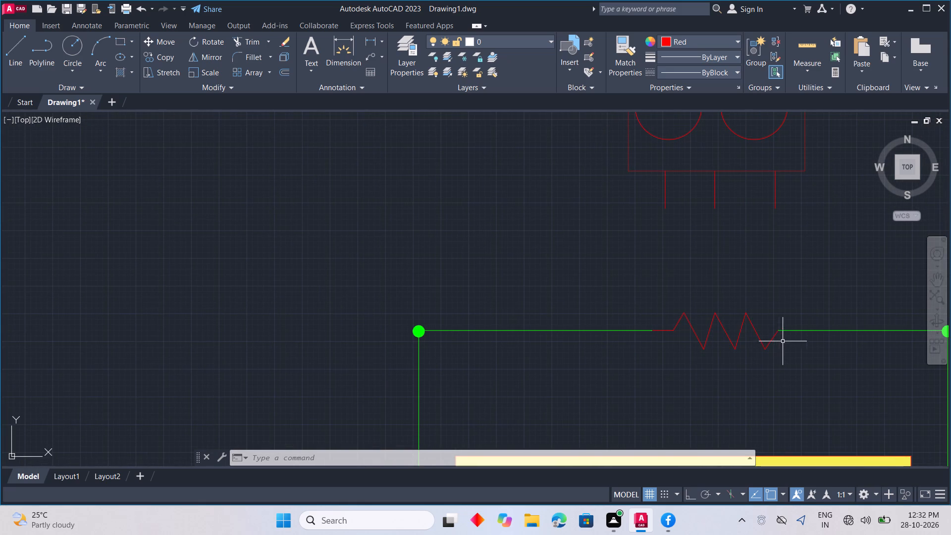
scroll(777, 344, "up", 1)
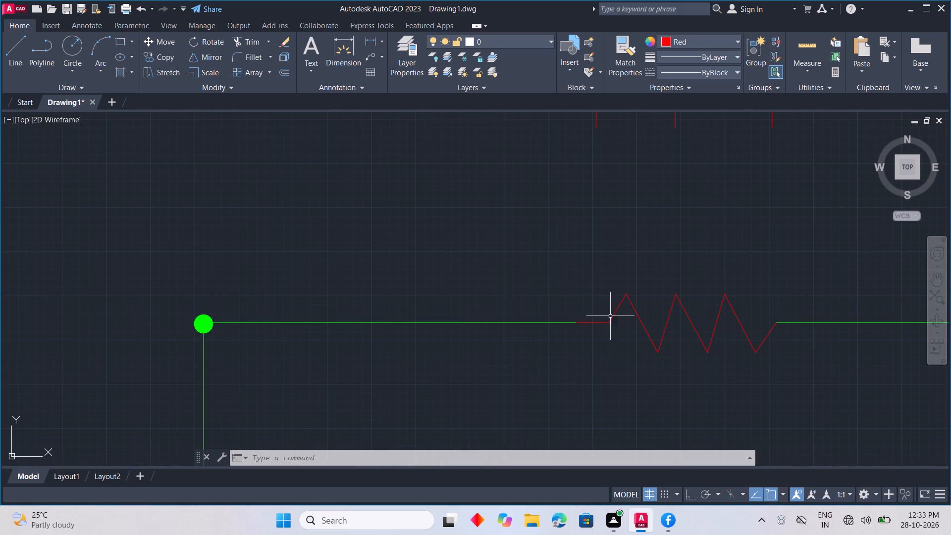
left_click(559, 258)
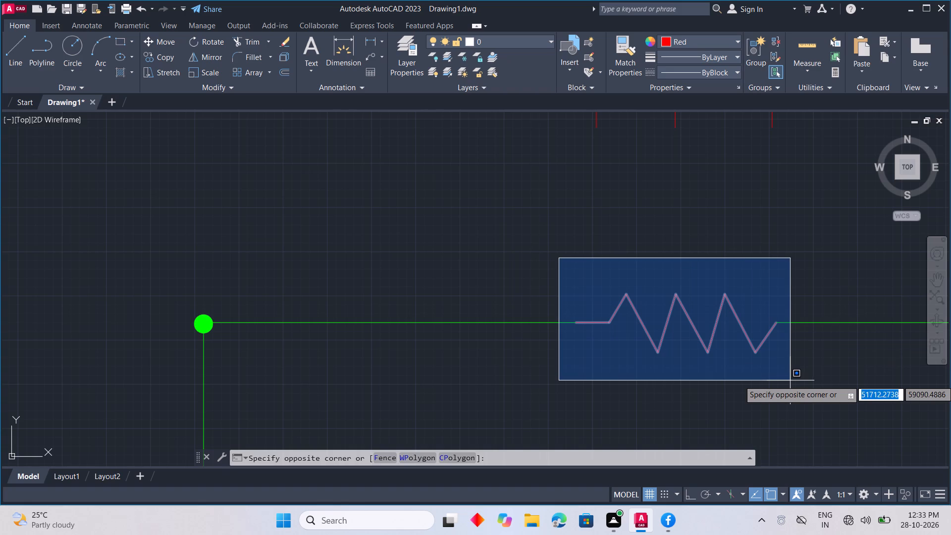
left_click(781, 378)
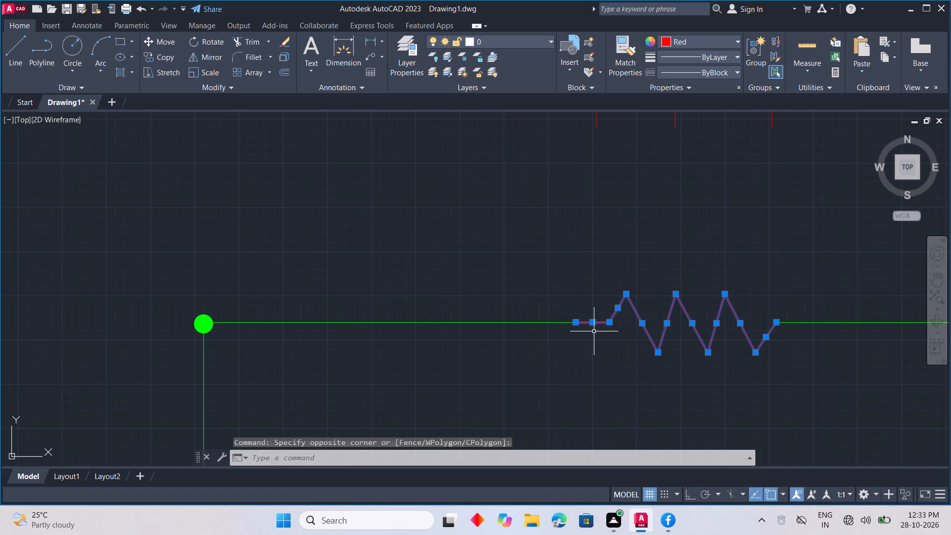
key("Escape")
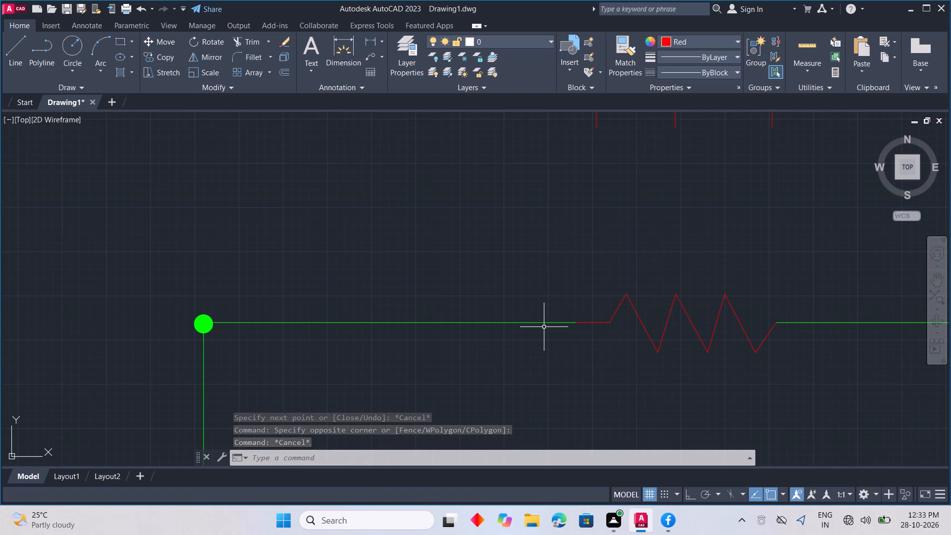
Draw a red vertical line about 650 units long across the green wire, just left of the resistor.
type("L")
key("space")
left_click_drag(534, 297, 531, 304)
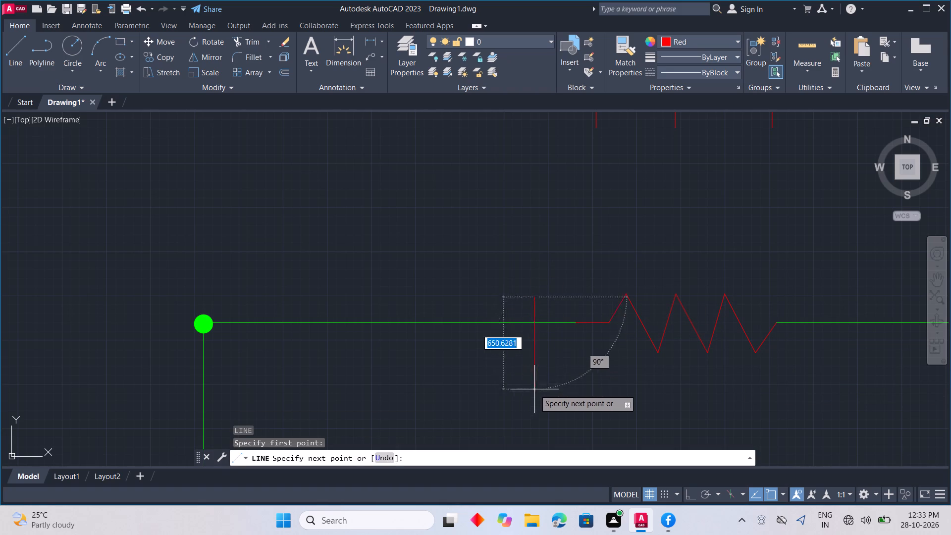
left_click(535, 389)
key("F1")
left_click(609, 141)
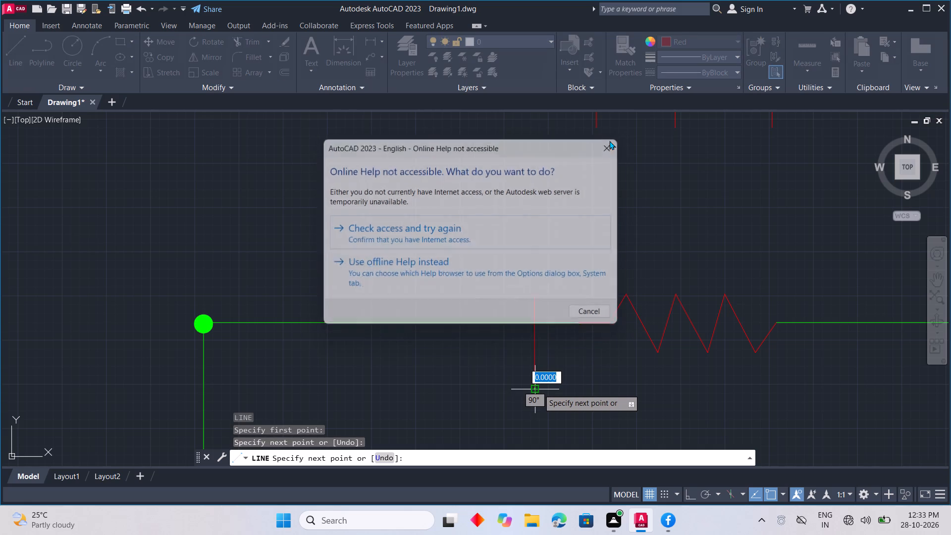
key("Escape")
Trim away the piece of green wire between the vertical line and the resistor's left lead.
key("t")
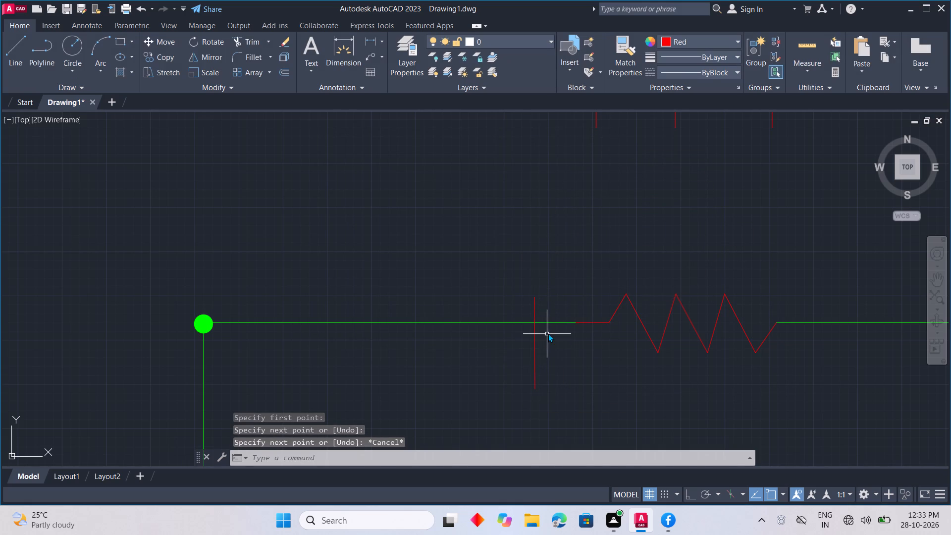
key("r")
key("space")
left_click_drag(557, 307, 558, 362)
key("Escape")
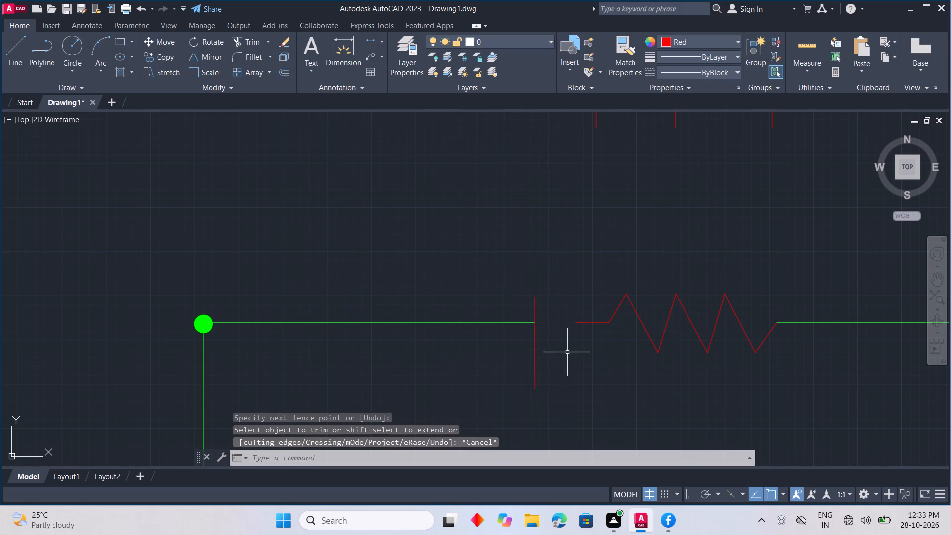
Remove the red vertical line below and above the green wire with Trim.
key("space")
left_click(536, 336)
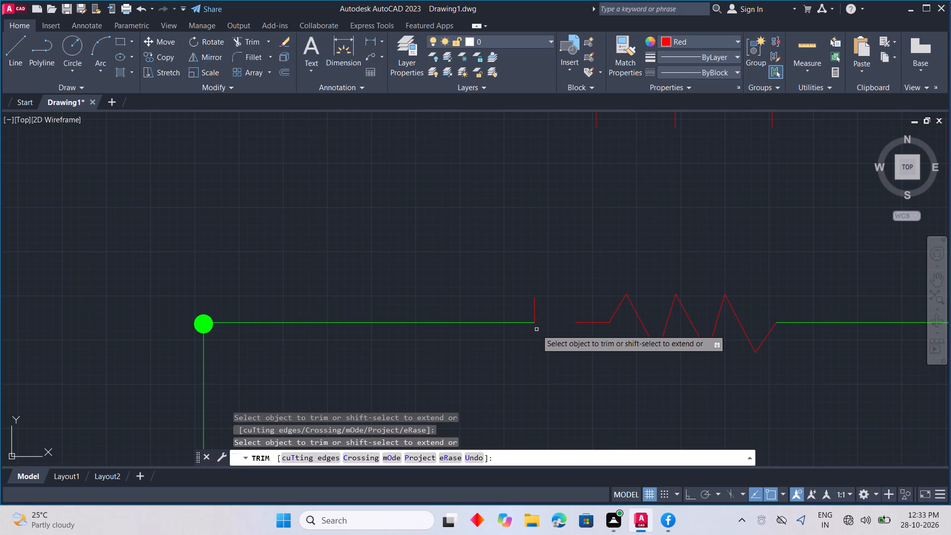
left_click(534, 308)
key("Escape")
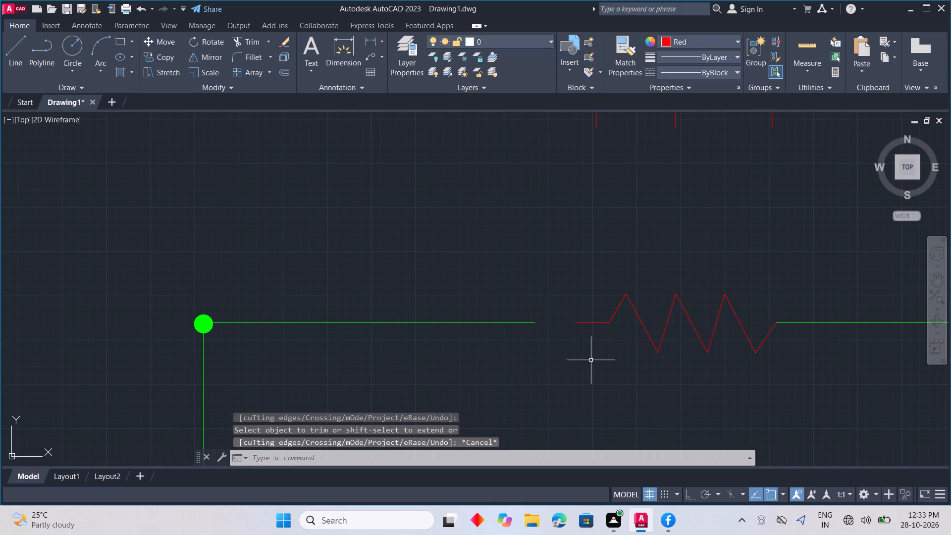
Move the red resistor about 292 units left so its lead meets the end of the left green wire.
left_click(559, 272)
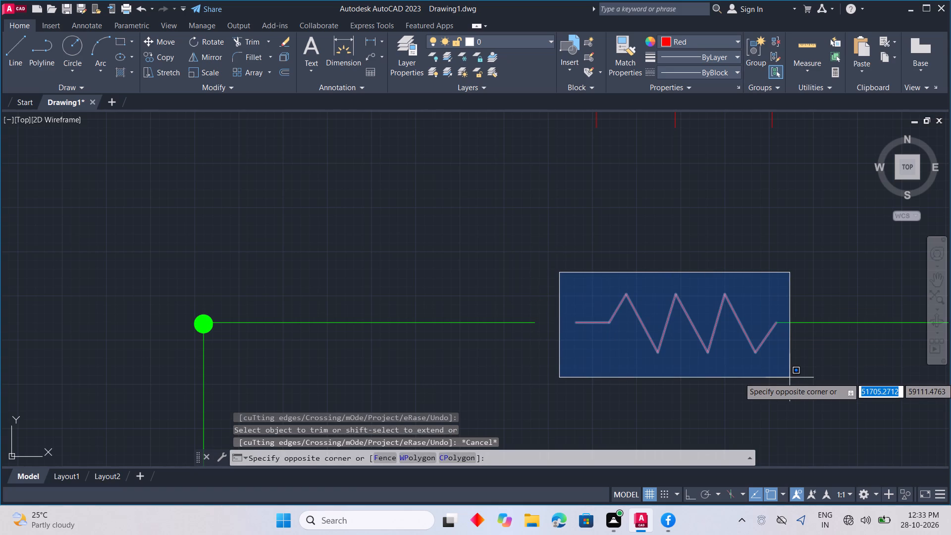
left_click(790, 377)
right_click(768, 378)
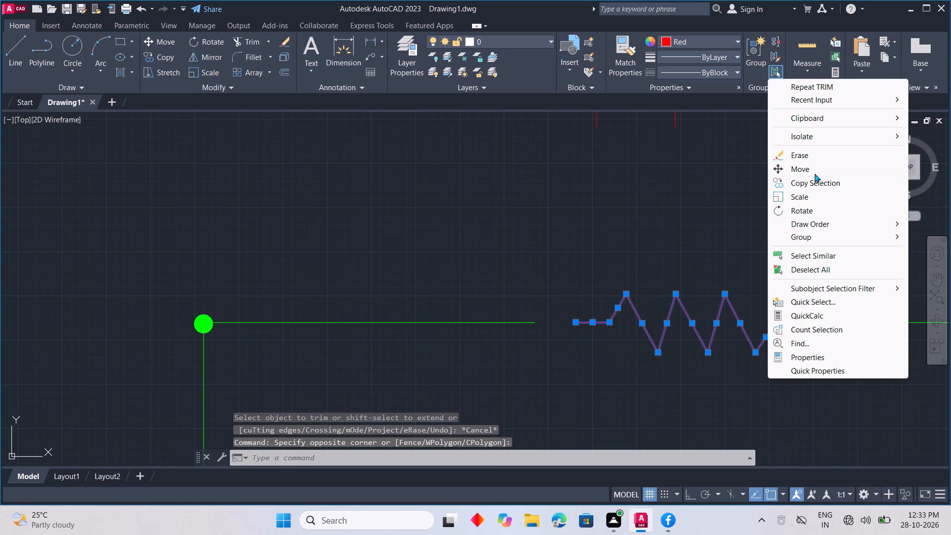
left_click(814, 172)
left_click(574, 320)
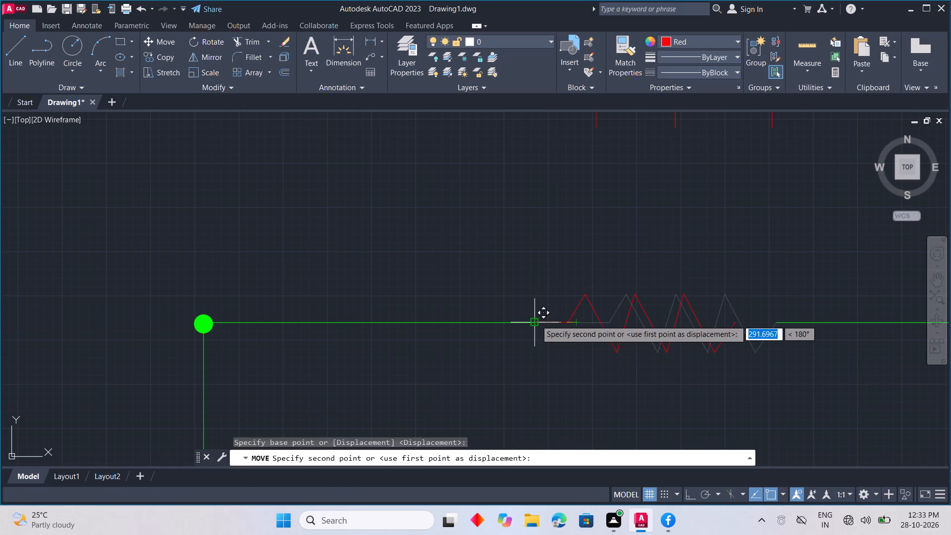
left_click(536, 320)
key("Escape")
Draw a red horizontal lead about 292 units long from the resistor's right end to the right green wire.
key("l")
key("space")
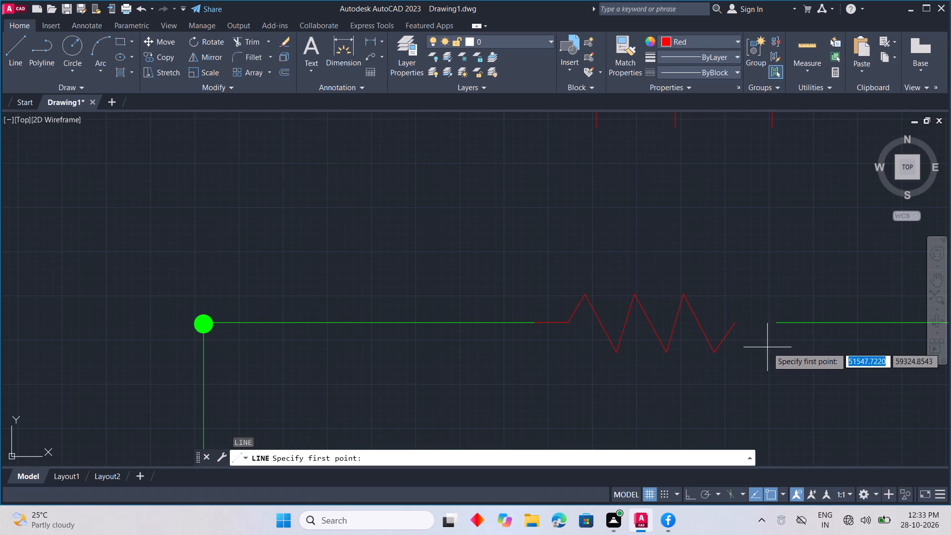
left_click_drag(735, 324, 740, 322)
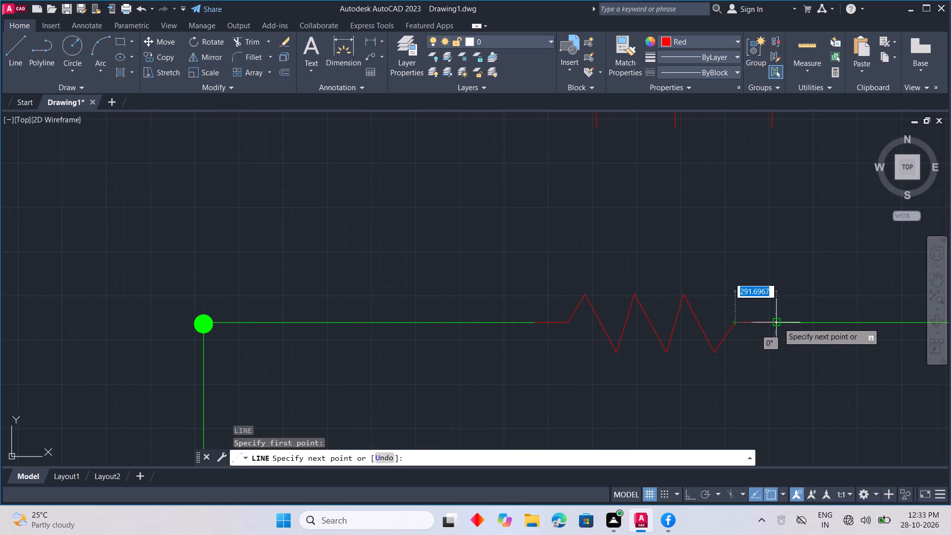
left_click(778, 322)
key("Escape")
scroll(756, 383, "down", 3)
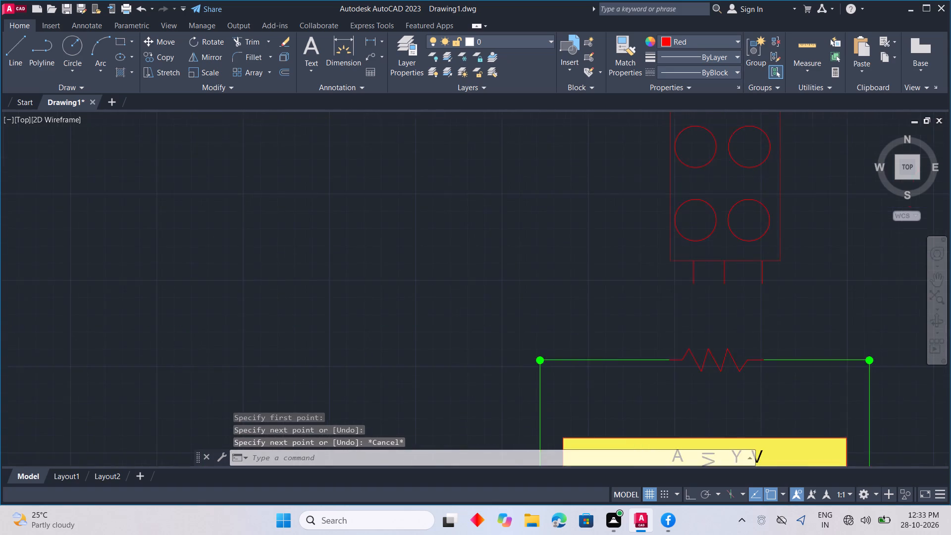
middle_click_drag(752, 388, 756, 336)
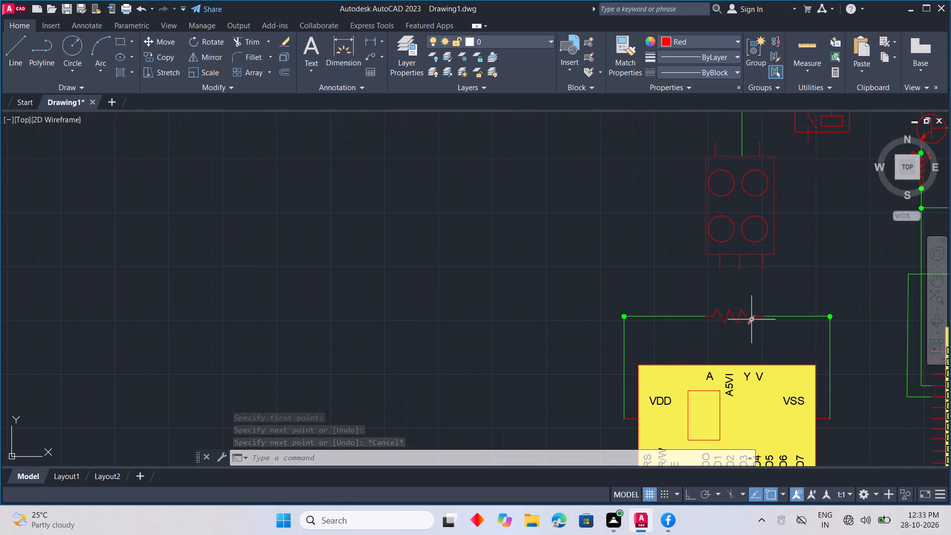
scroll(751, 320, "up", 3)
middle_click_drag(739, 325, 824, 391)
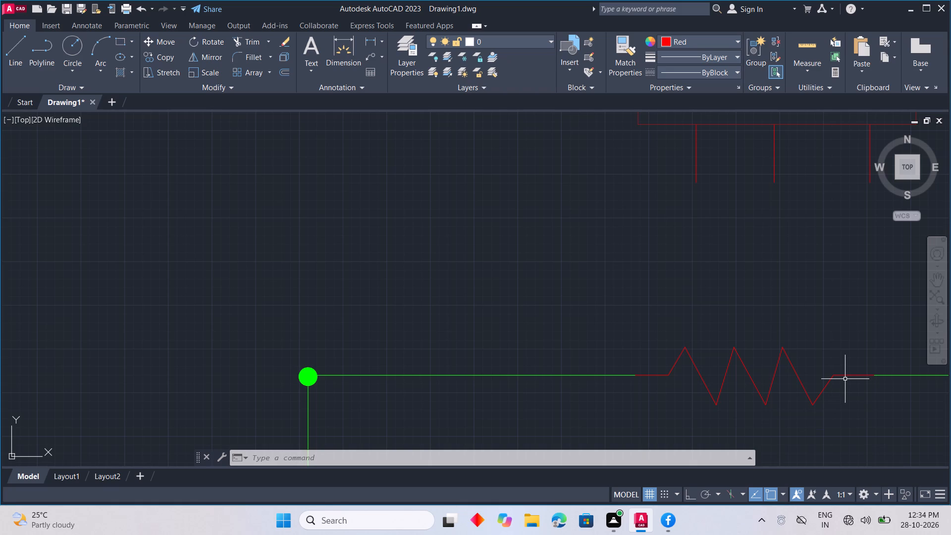
Move the red pin line from the Arduino's 5V position to the yellow module's top edge above label A.
middle_click_drag(814, 403, 785, 393)
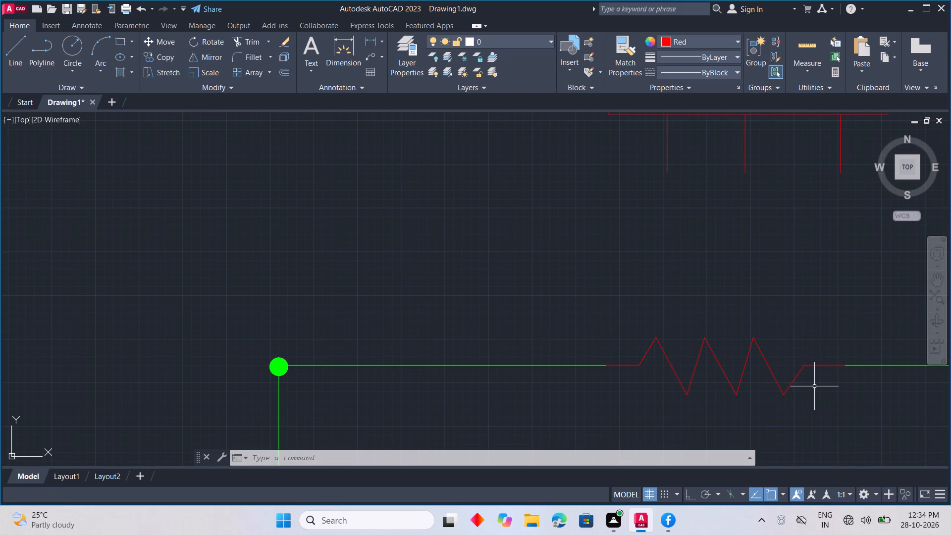
middle_click_drag(701, 398, 707, 368)
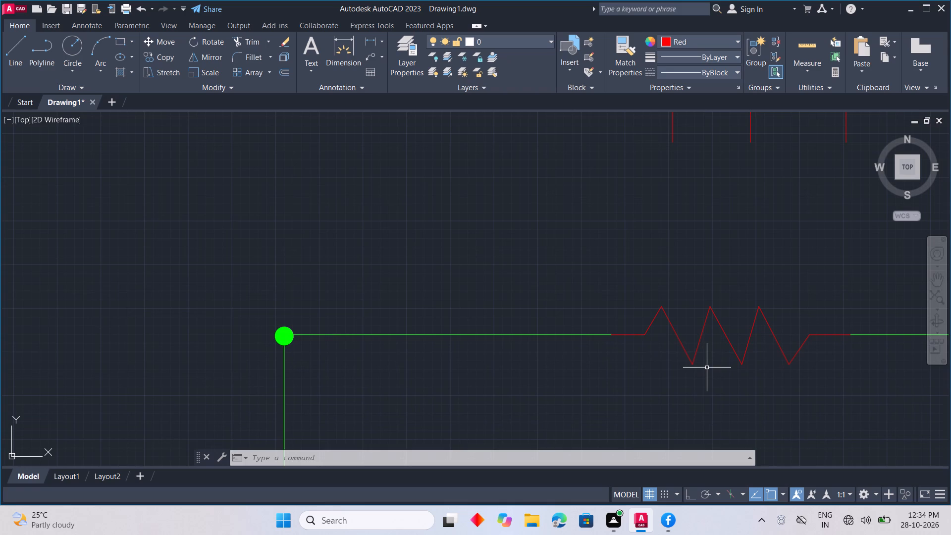
middle_click_drag(733, 367, 703, 367)
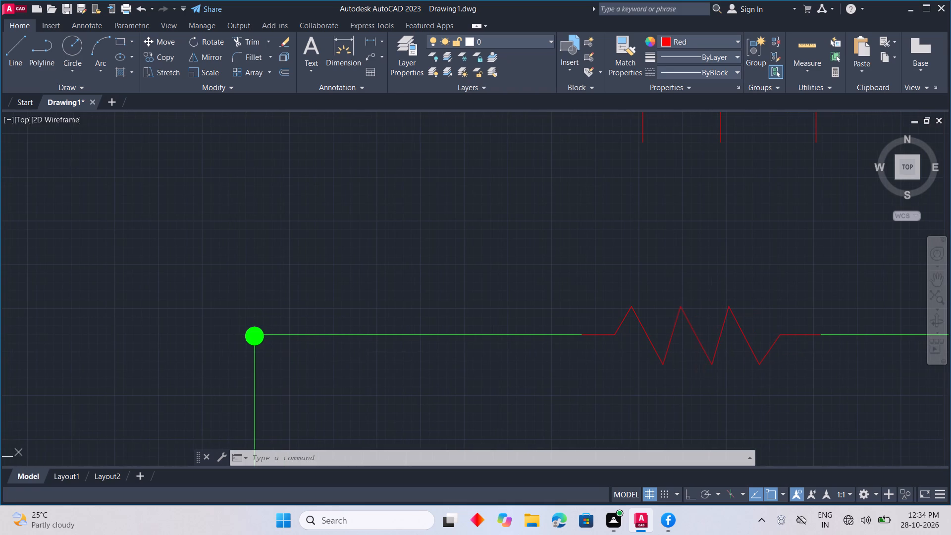
scroll(705, 371, "down", 6)
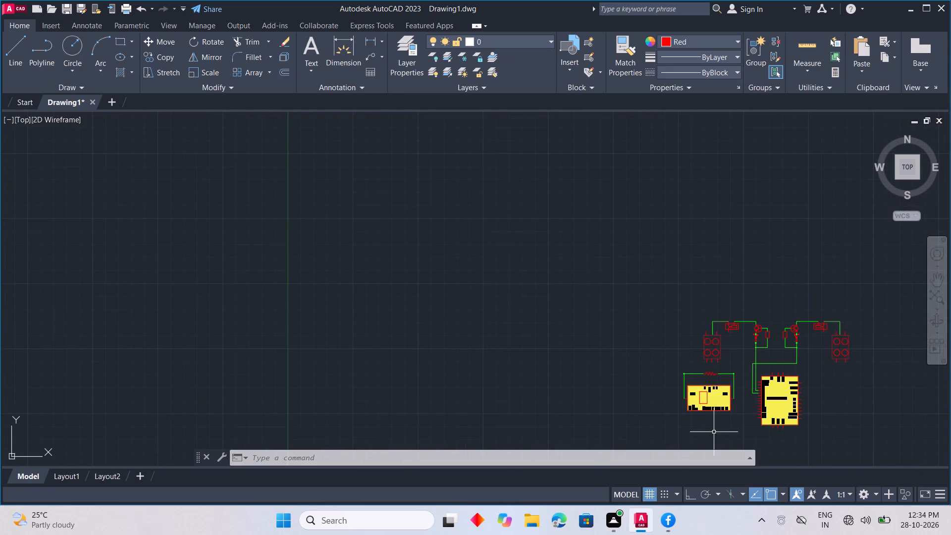
scroll(715, 428, "down", 1)
middle_click_drag(715, 428, 717, 388)
scroll(718, 384, "up", 1)
middle_click_drag(716, 383, 704, 369)
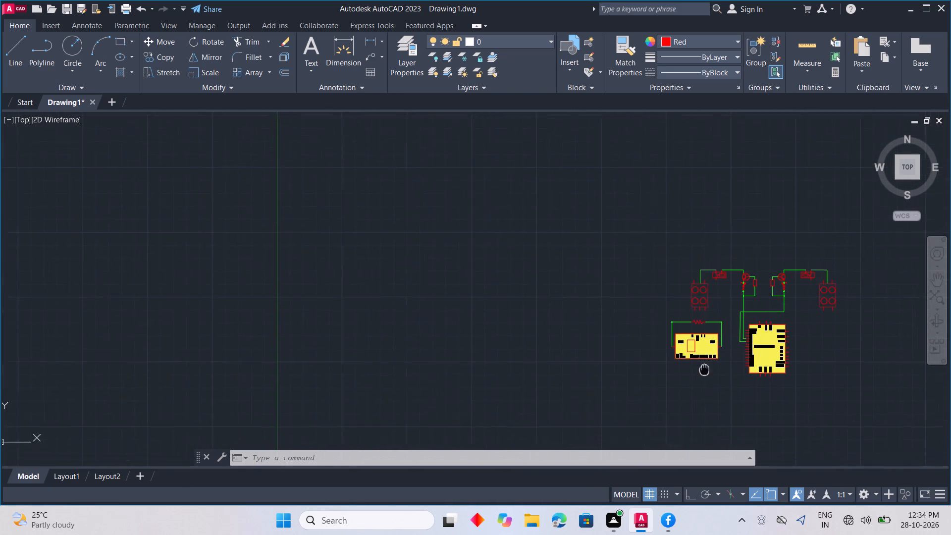
middle_click_drag(704, 369, 607, 289)
scroll(607, 289, "up", 1)
middle_click_drag(607, 289, 607, 300)
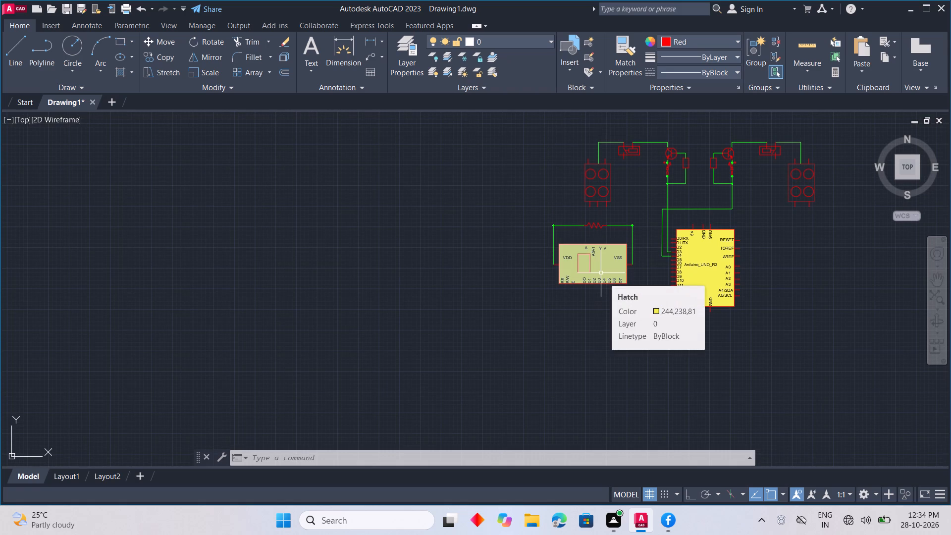
left_click(694, 225)
right_click(766, 285)
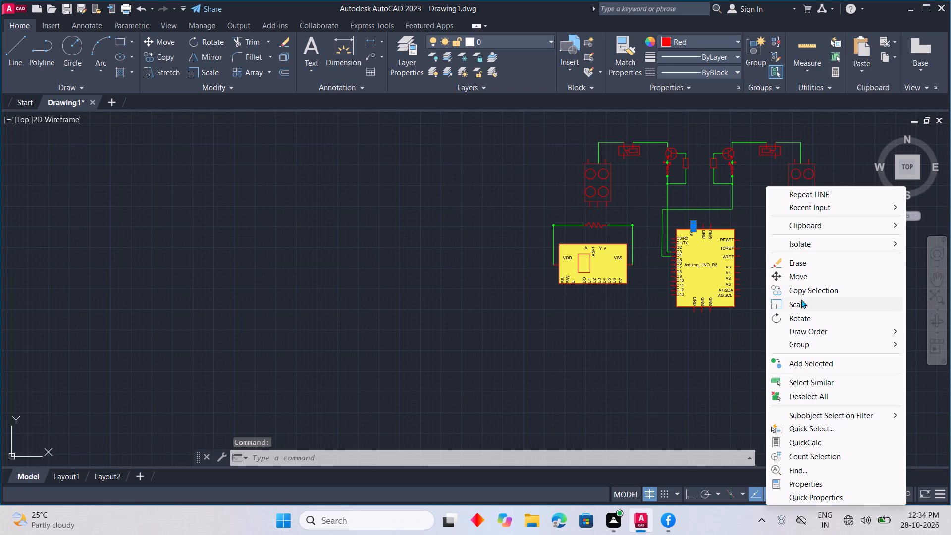
left_click(794, 277)
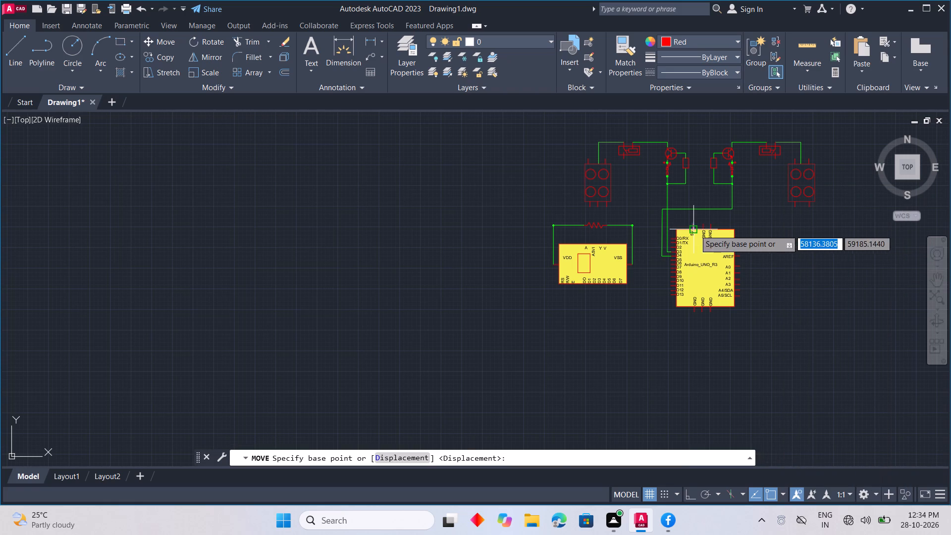
left_click_drag(692, 230, 689, 235)
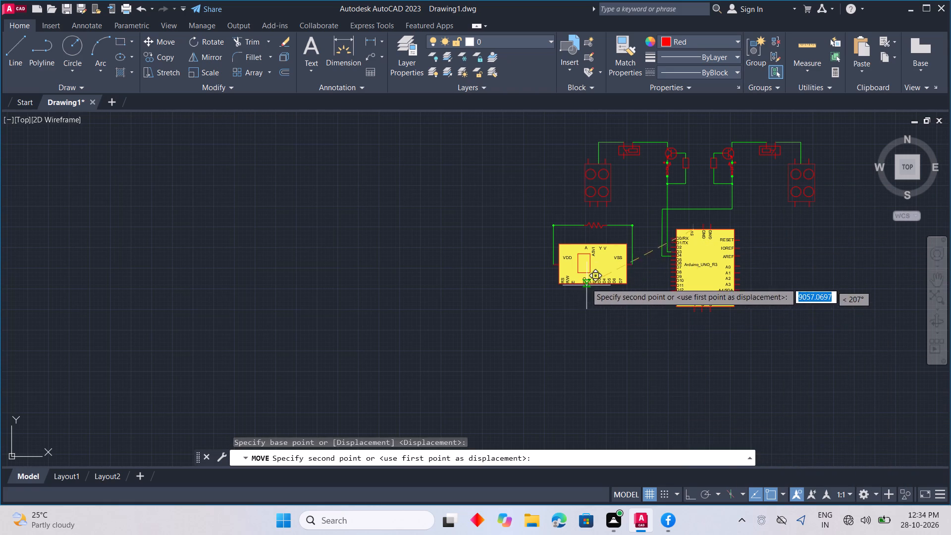
scroll(576, 242, "up", 3)
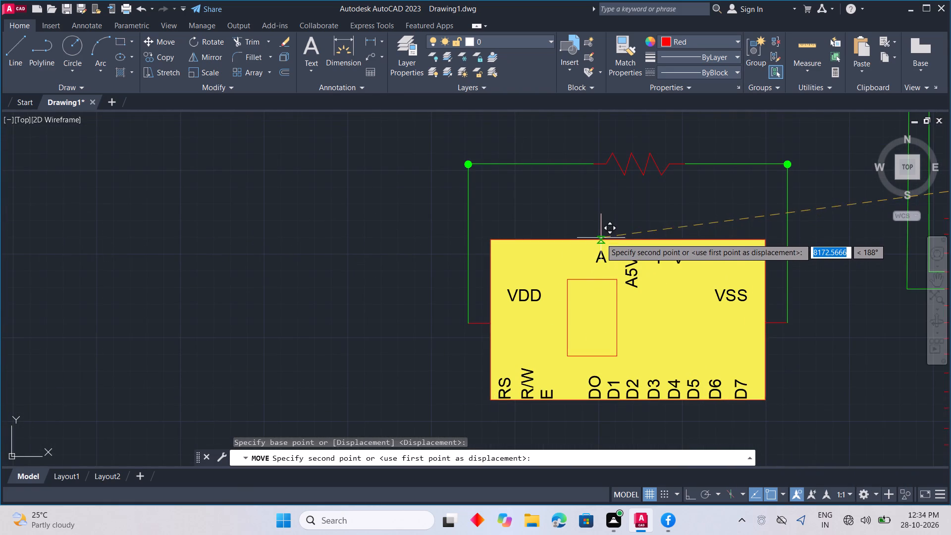
left_click(601, 238)
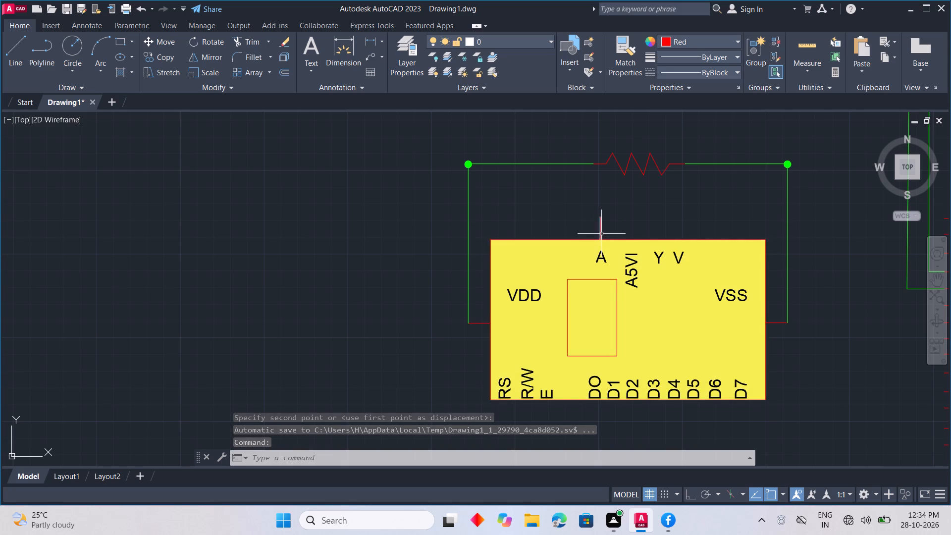
Copy the pin above label A along the module's top edge to labels A5VI, Y and V.
left_click(601, 233)
right_click(612, 228)
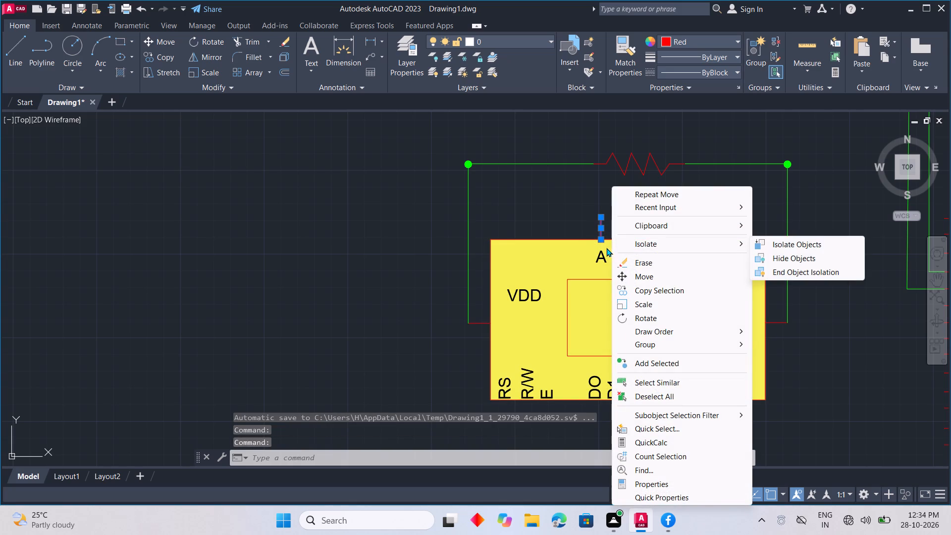
left_click(636, 289)
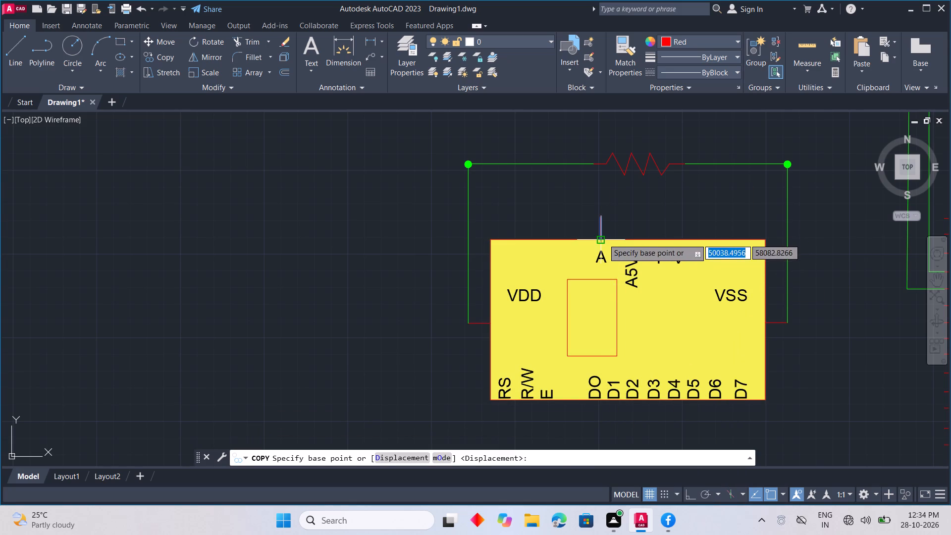
left_click(603, 239)
left_click(634, 239)
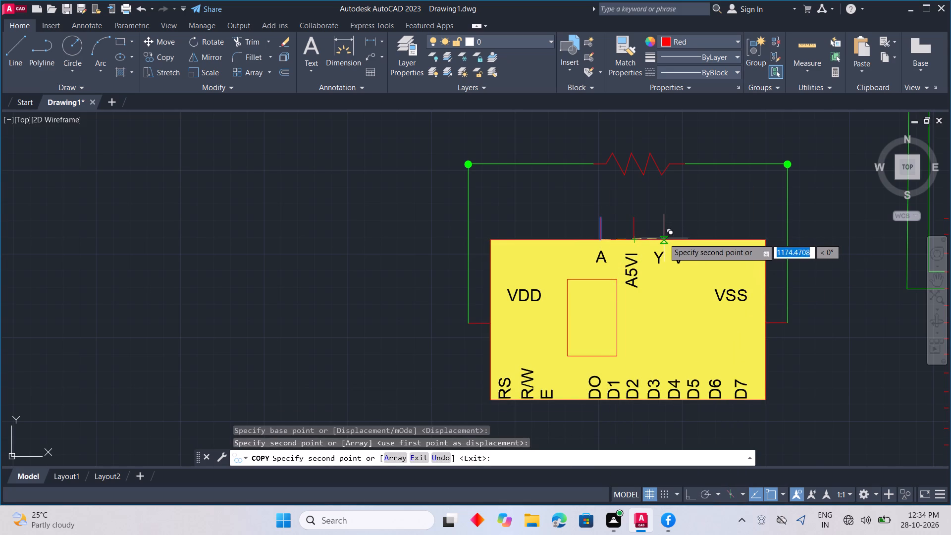
left_click(662, 238)
left_click(684, 239)
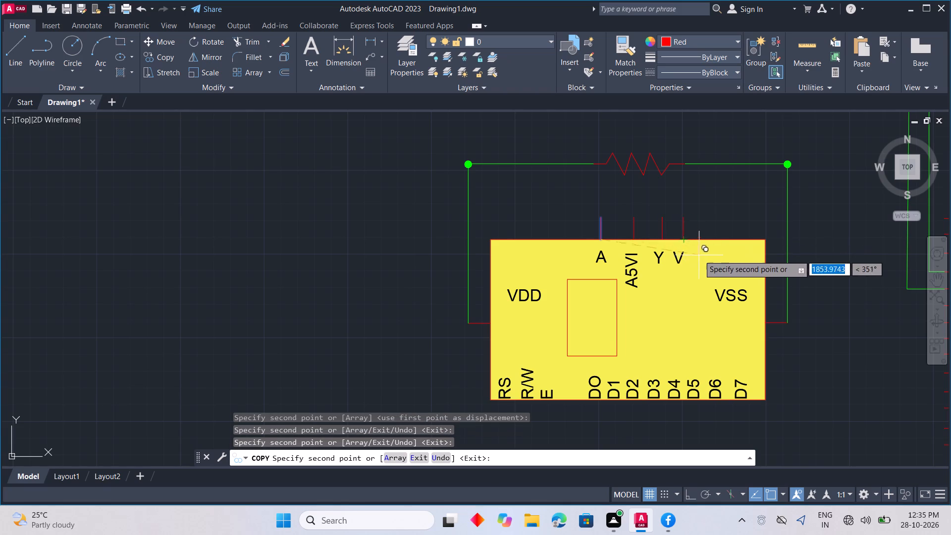
key("Escape")
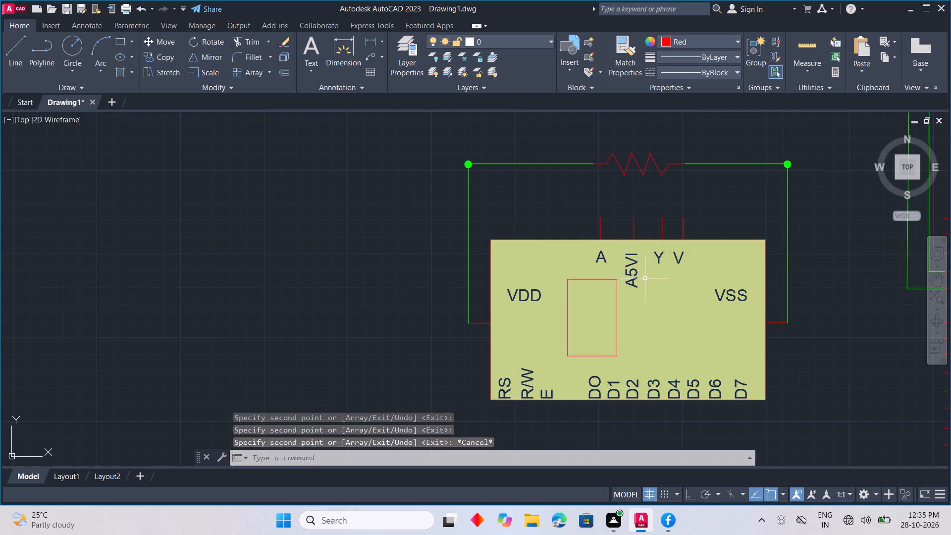
Copy the A5VI pin by its upper end to the module's bottom edge beneath labels RS, R/W and E.
middle_click_drag(644, 278, 654, 238)
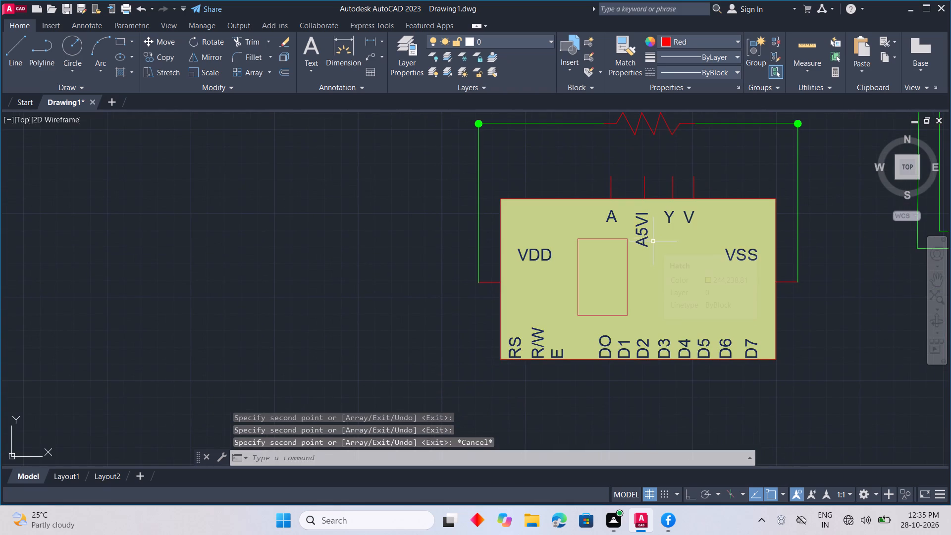
left_click(645, 191)
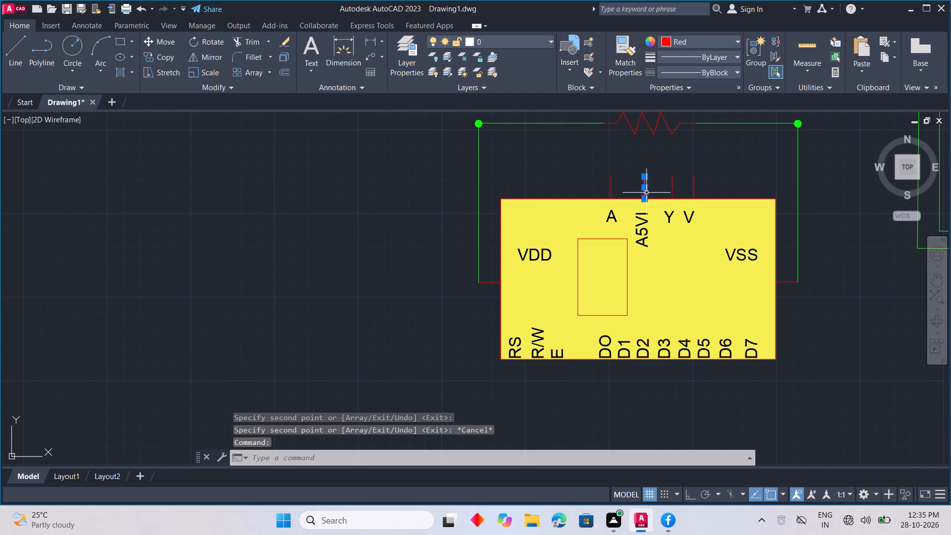
right_click(658, 197)
left_click(671, 290)
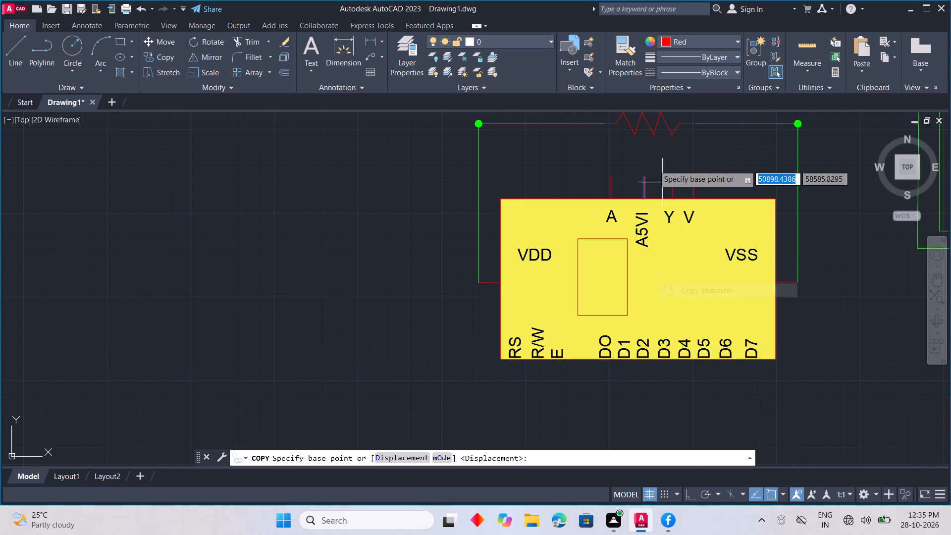
left_click(645, 173)
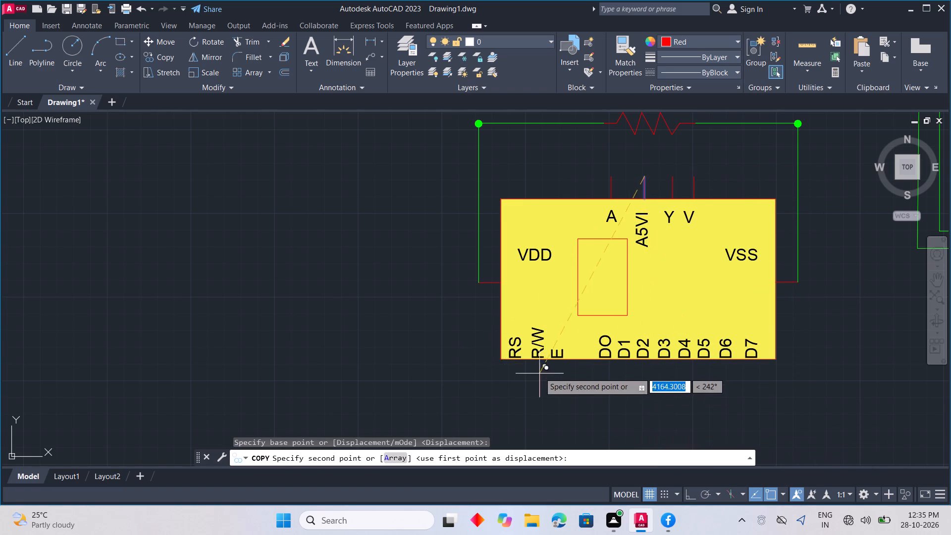
scroll(530, 367, "up", 3)
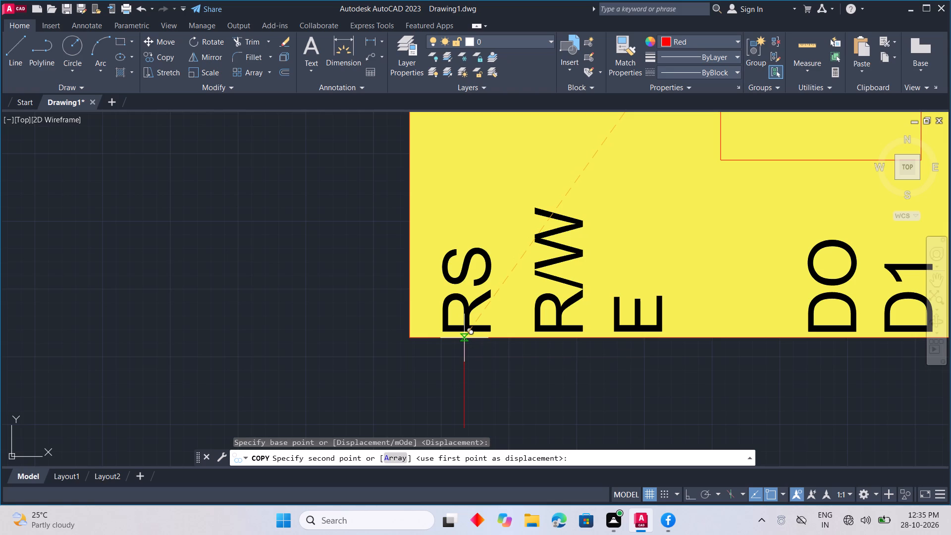
left_click(464, 338)
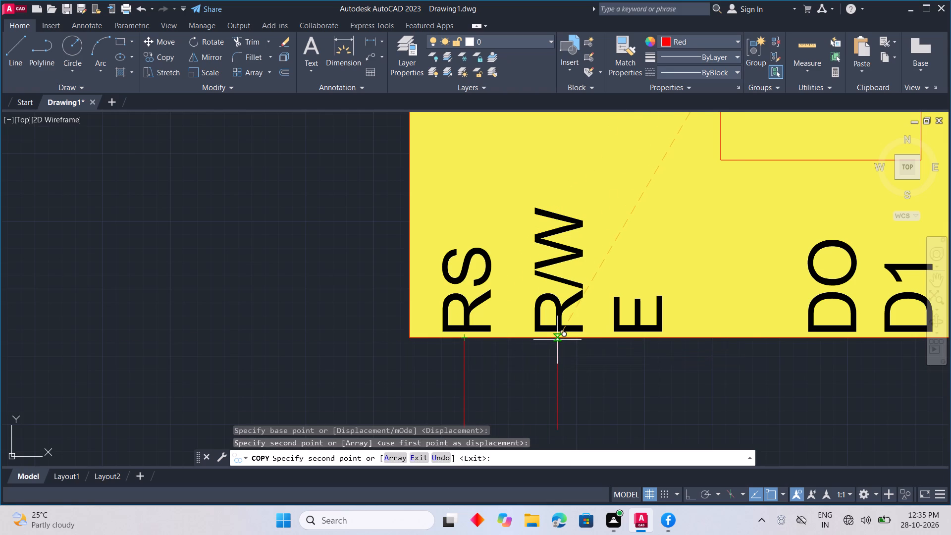
left_click(557, 340)
left_click(640, 338)
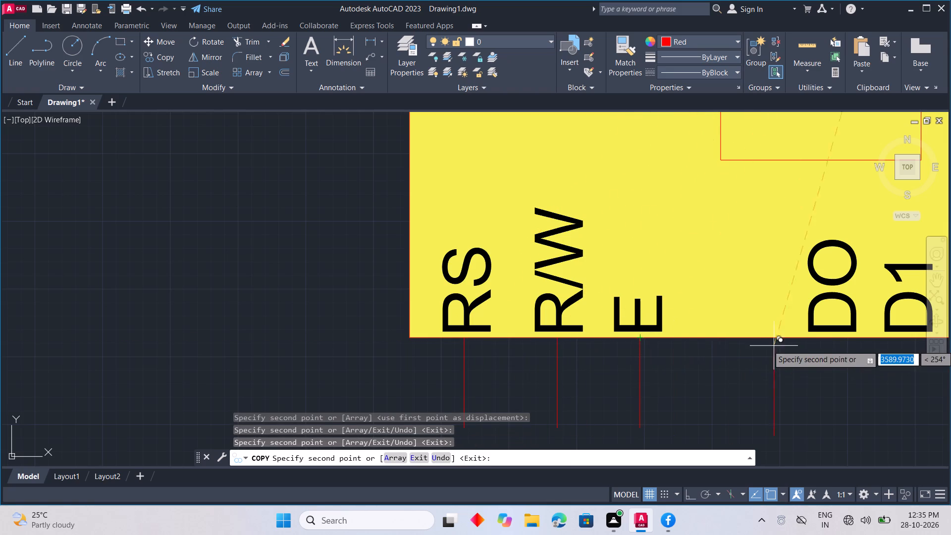
Continue copying the pin along the module's bottom edge beneath labels D0, D1, D2 and D3.
middle_click_drag(809, 342, 655, 352)
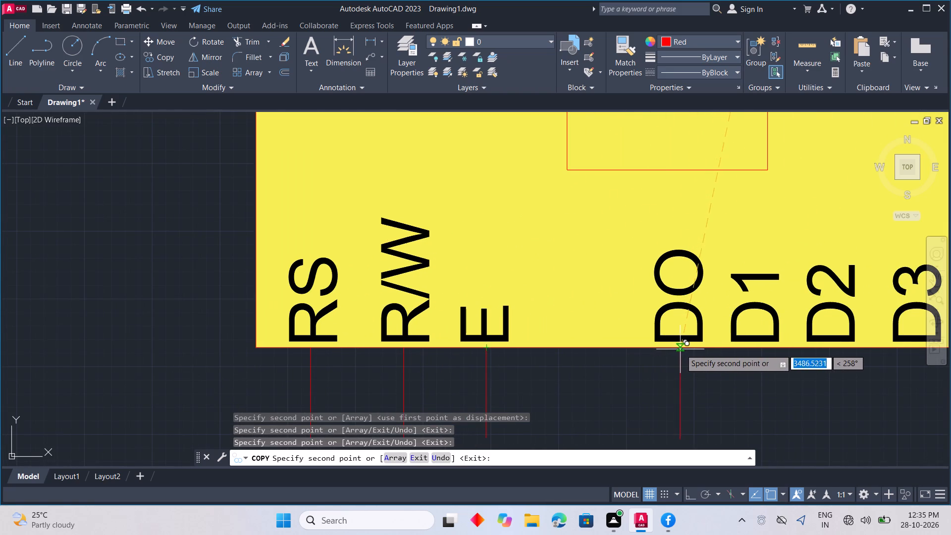
left_click(681, 349)
left_click(758, 349)
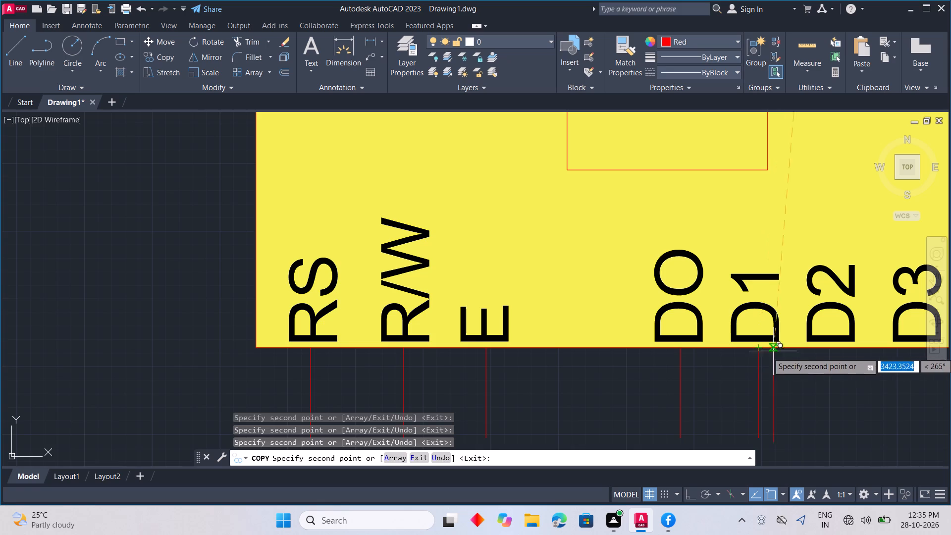
middle_click_drag(806, 360, 727, 373)
left_click(756, 366)
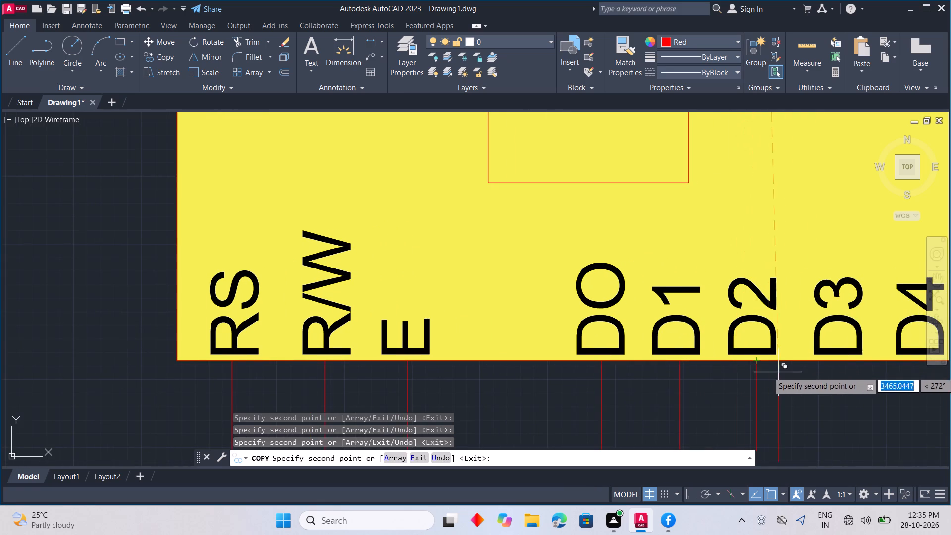
middle_click_drag(780, 372, 654, 380)
left_click(726, 374)
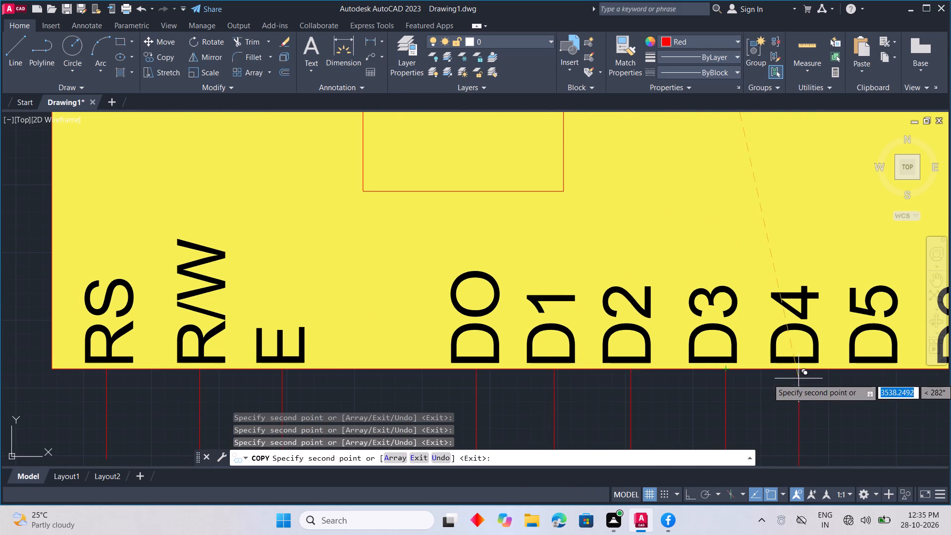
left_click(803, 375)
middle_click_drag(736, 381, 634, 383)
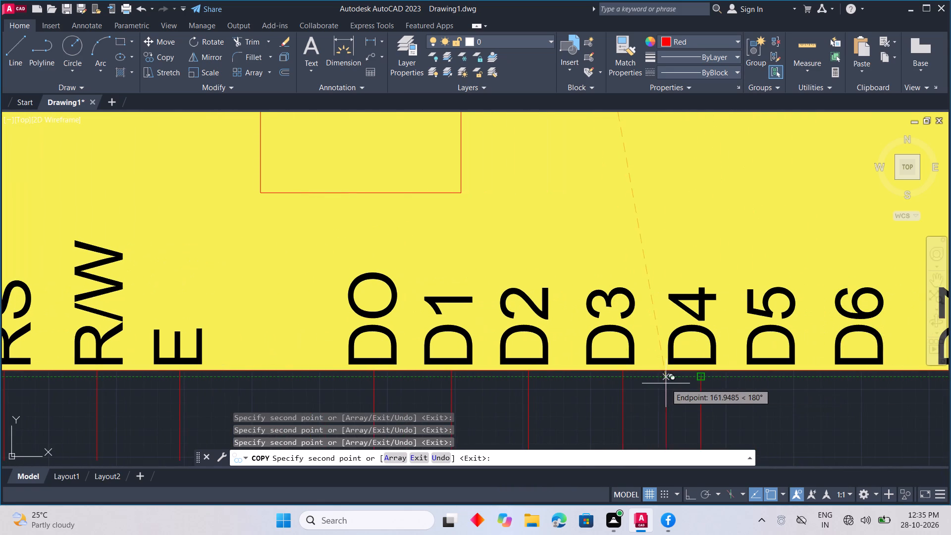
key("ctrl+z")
Place pin copies on the module's bottom edge beneath labels D4, D5, D6 and D7, and end the copying.
middle_click_drag(754, 383, 693, 387)
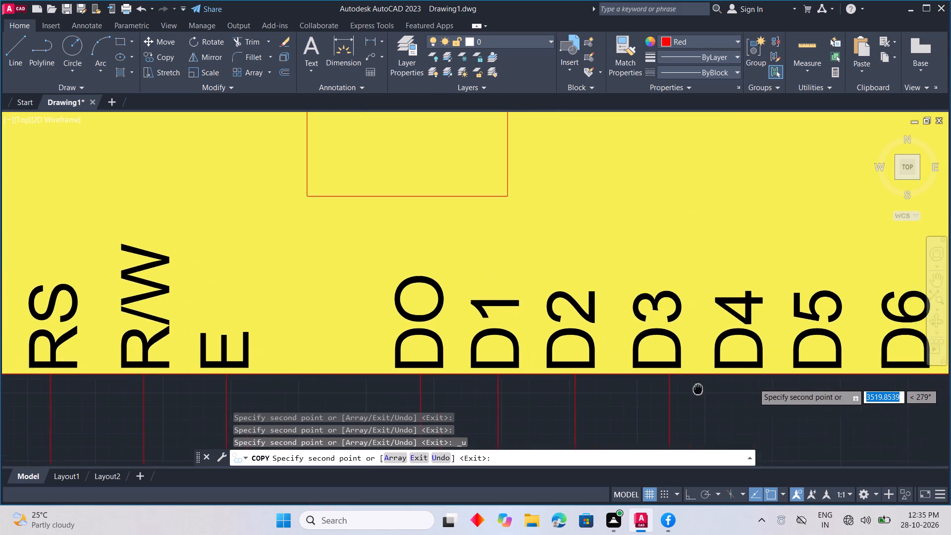
middle_click_drag(693, 387, 582, 354)
left_click(634, 341)
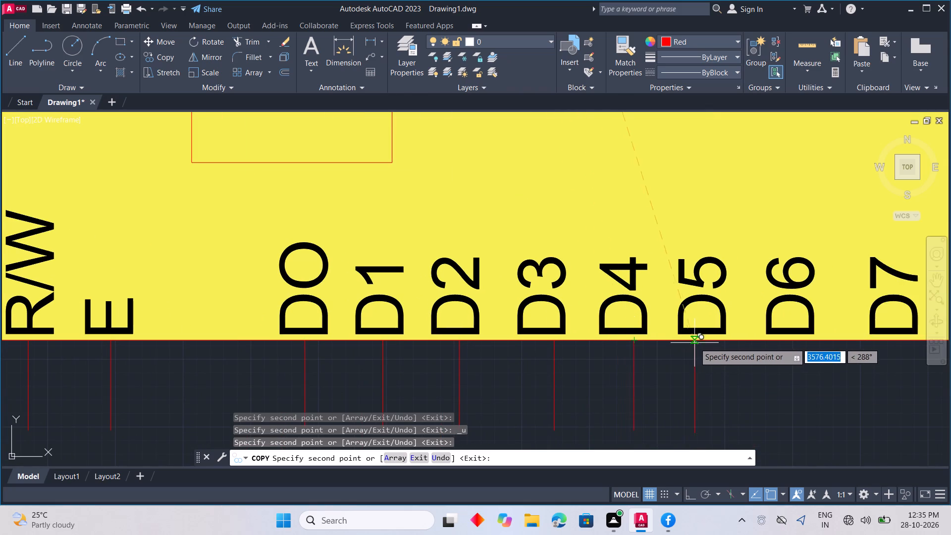
left_click(708, 341)
middle_click_drag(768, 366, 660, 351)
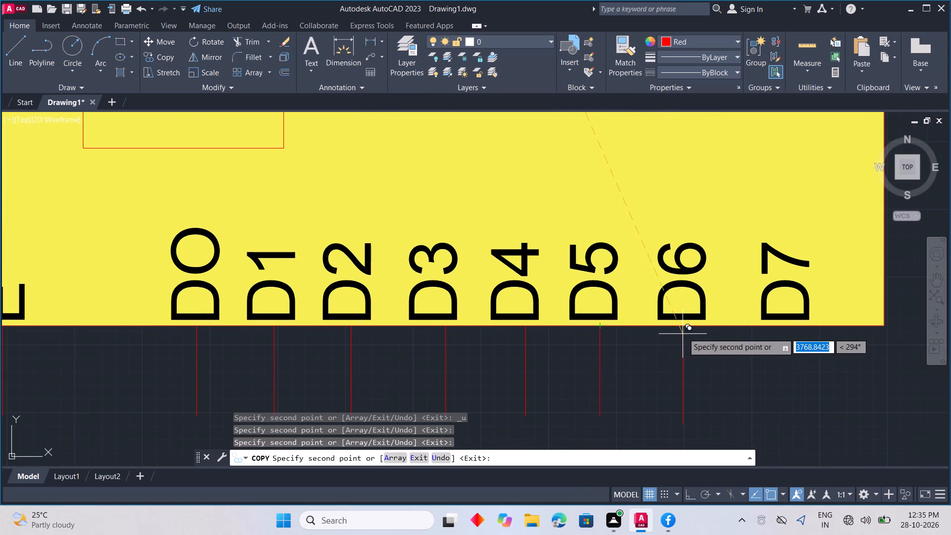
left_click(685, 327)
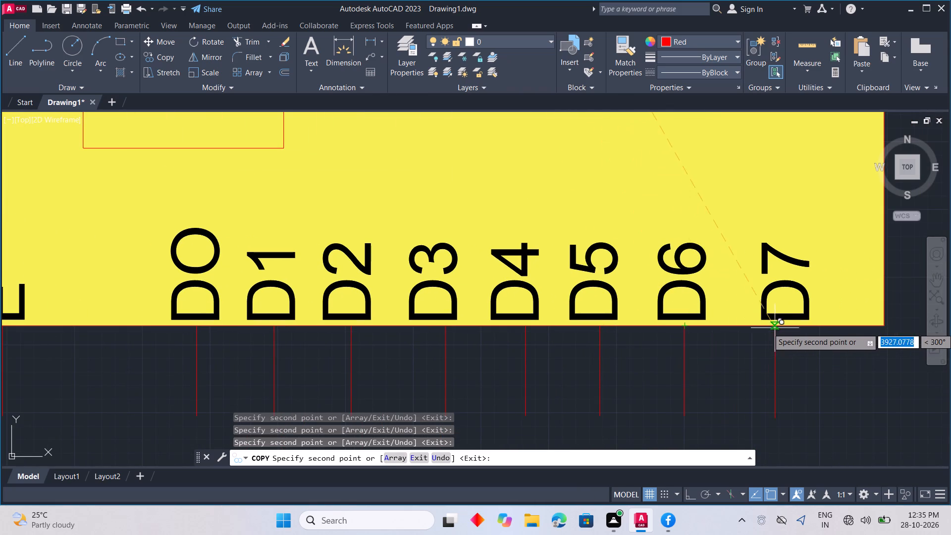
left_click(785, 326)
scroll(702, 372, "down", 2)
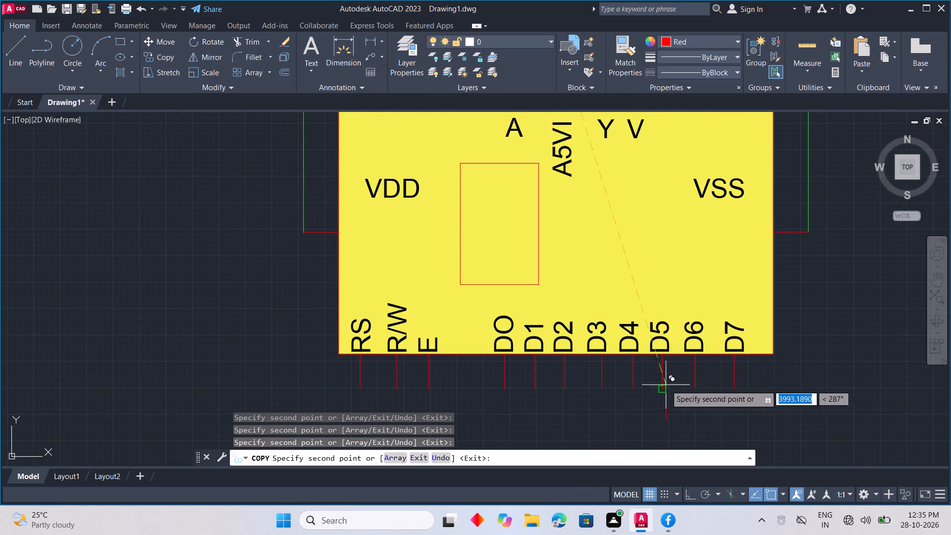
key("Escape")
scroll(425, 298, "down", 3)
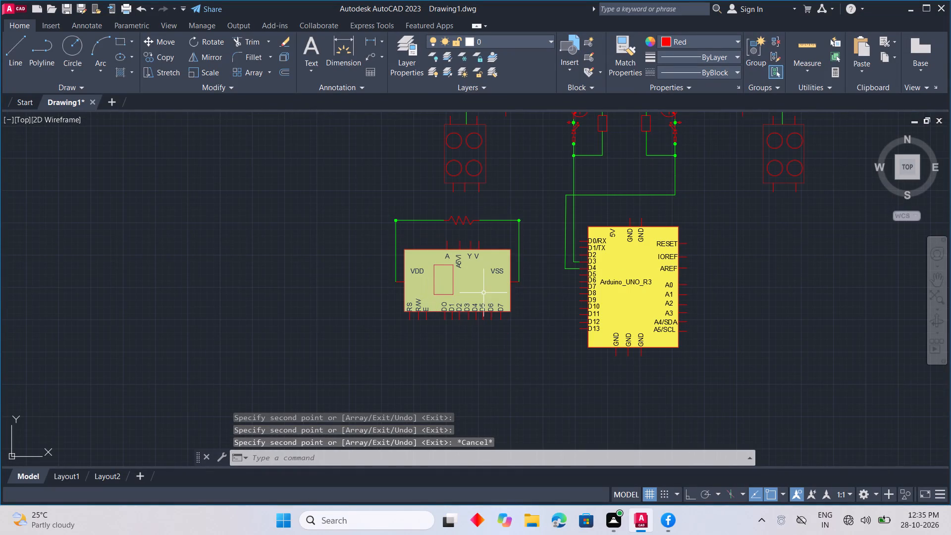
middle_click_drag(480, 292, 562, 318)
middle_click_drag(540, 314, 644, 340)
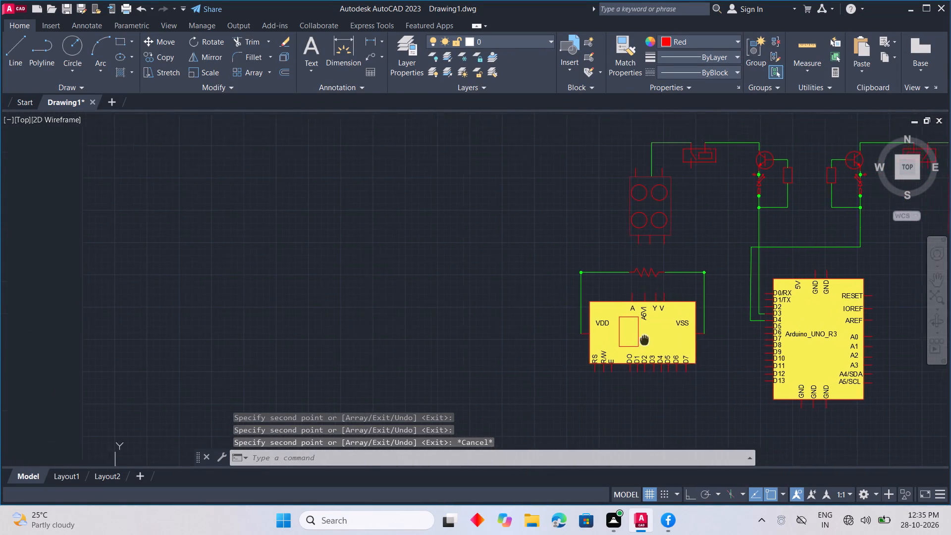
Draw a vertical green line about 545 units long upward from the top of the A5VI pin, with Ortho on.
middle_click_drag(644, 340, 648, 338)
scroll(664, 319, "up", 1)
key("l")
key("space")
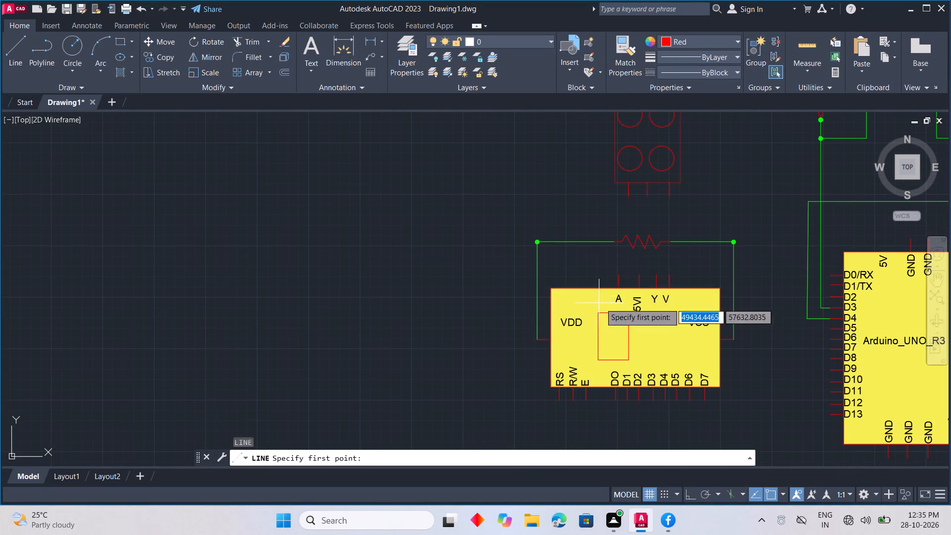
left_click(680, 37)
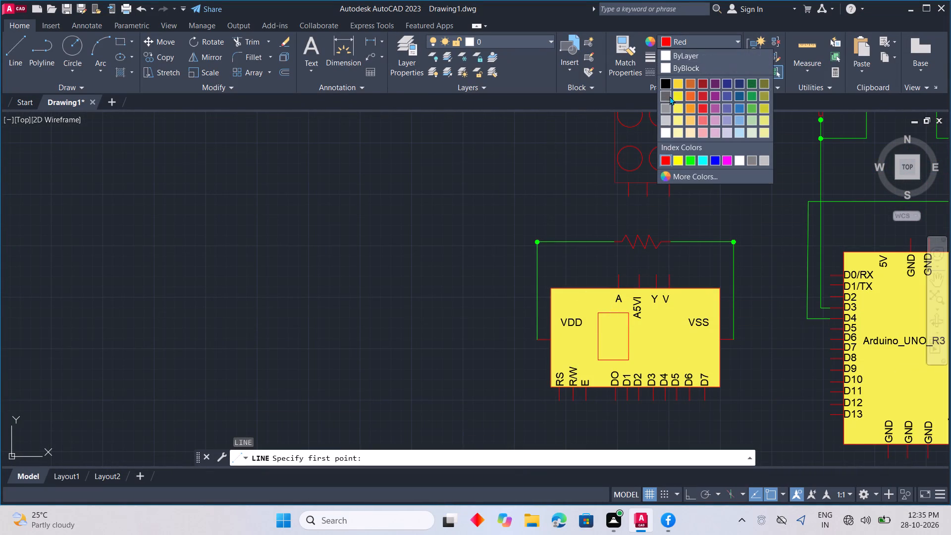
left_click(687, 157)
scroll(655, 278, "up", 2)
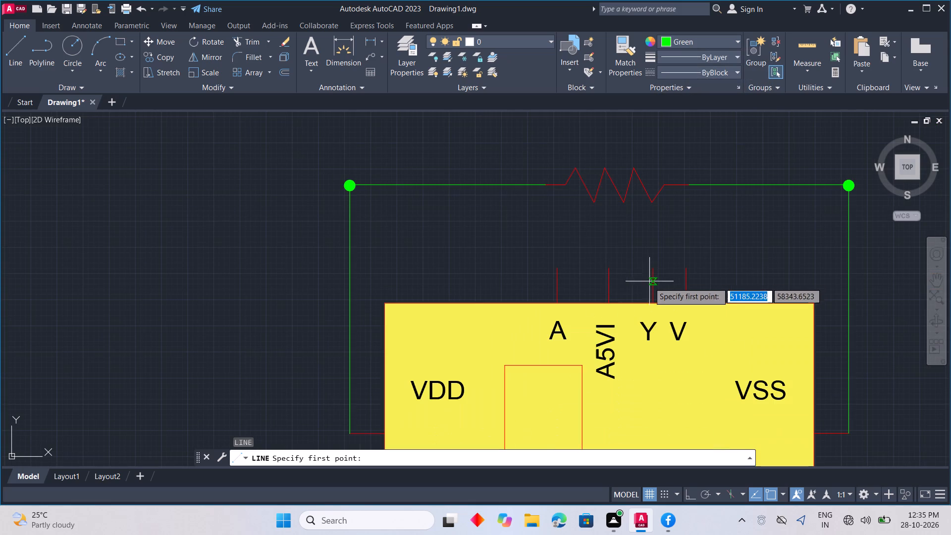
scroll(639, 291, "up", 1)
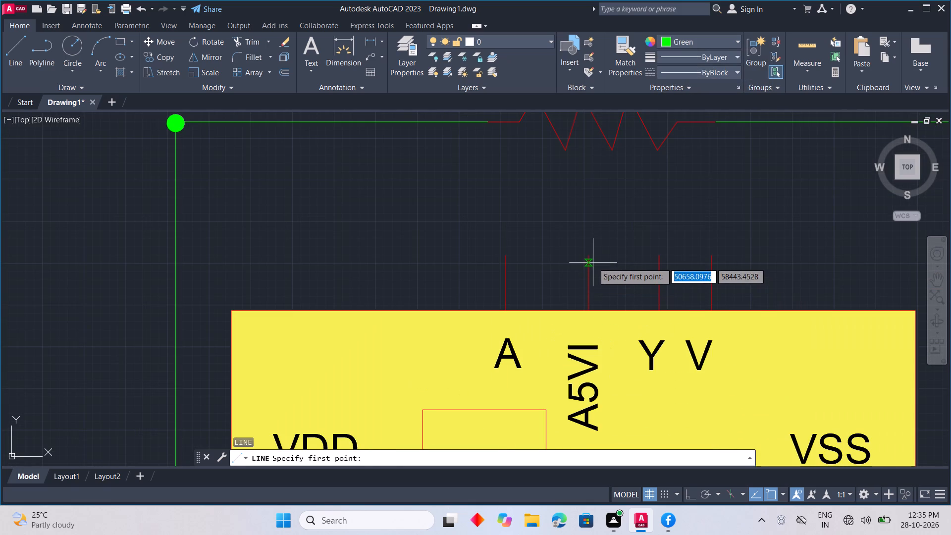
left_click(593, 263)
key("Escape")
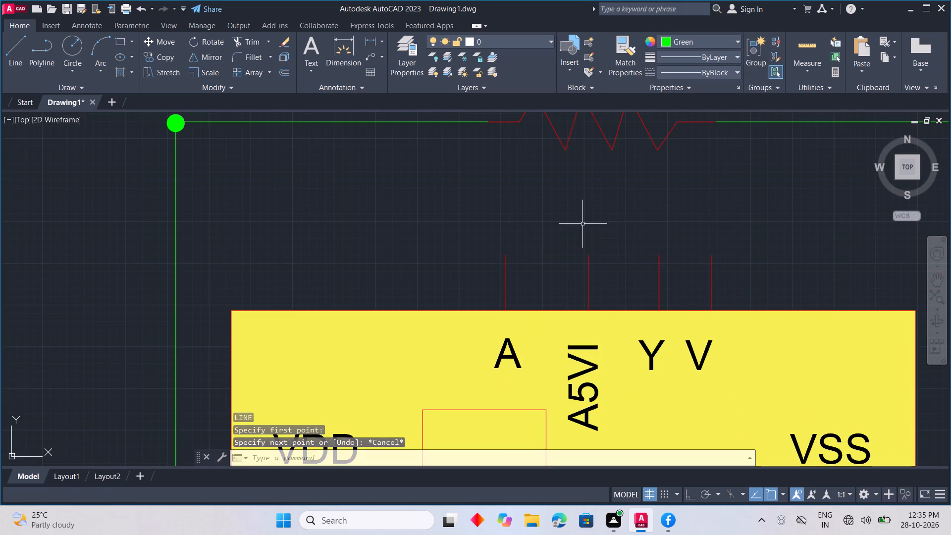
key("space")
left_click(586, 252)
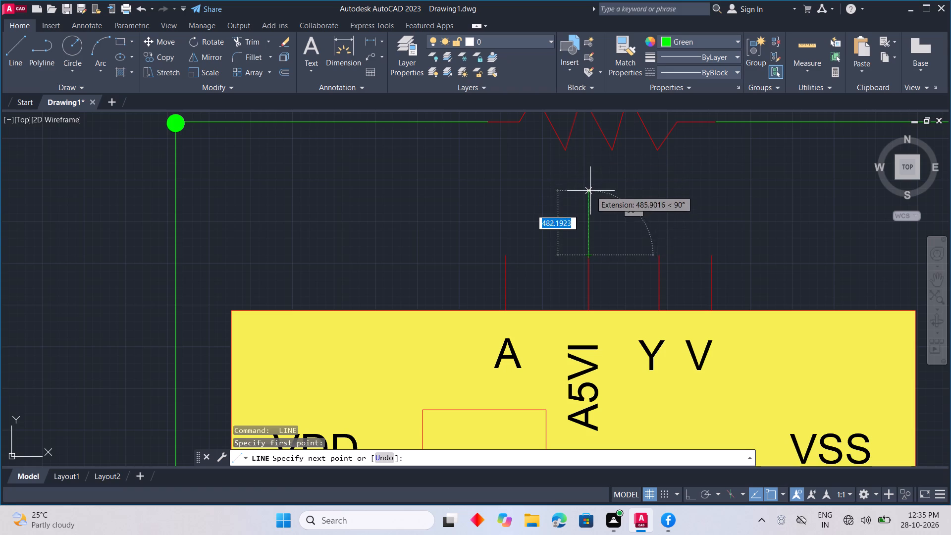
left_click(688, 498)
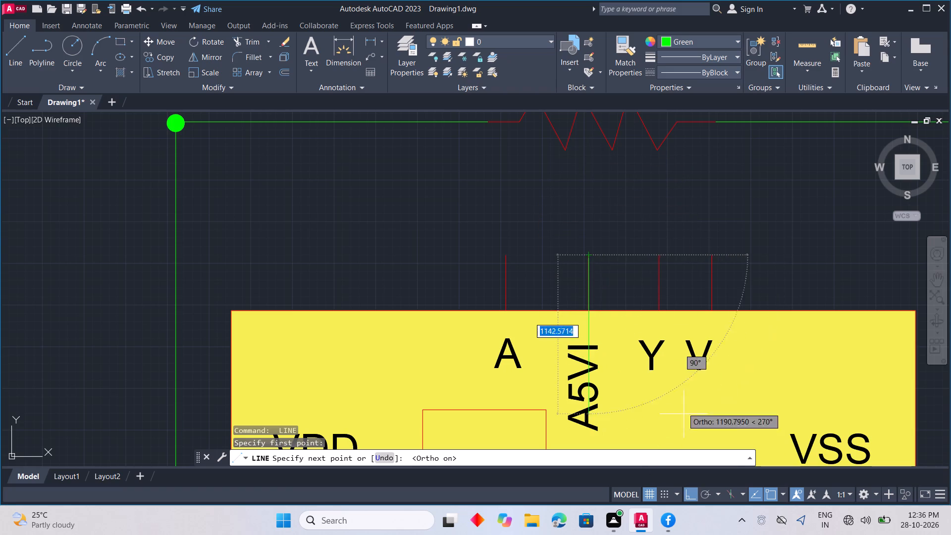
left_click(608, 181)
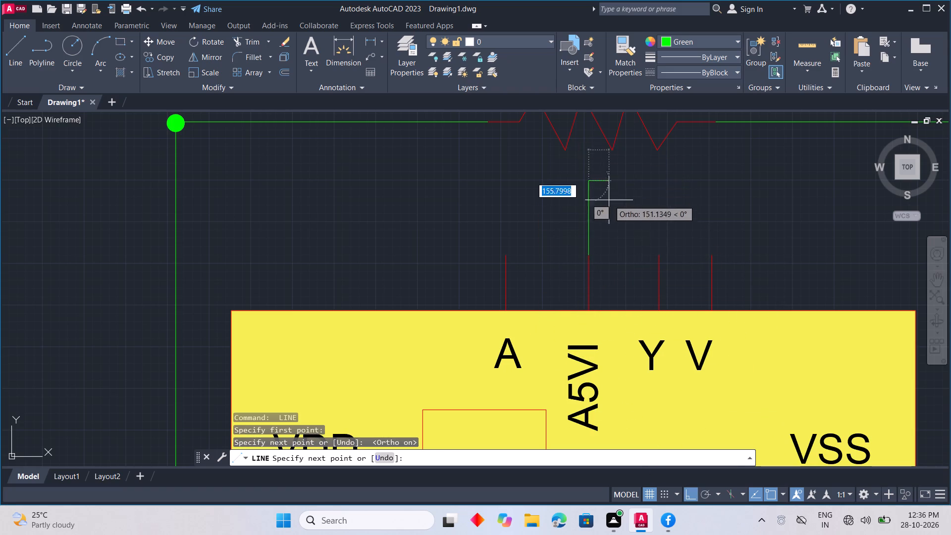
key("Escape")
Draw a red arrowhead base at the green line's upper end, using horizontal lines of 100 units to each side.
middle_click_drag(589, 219, 617, 263)
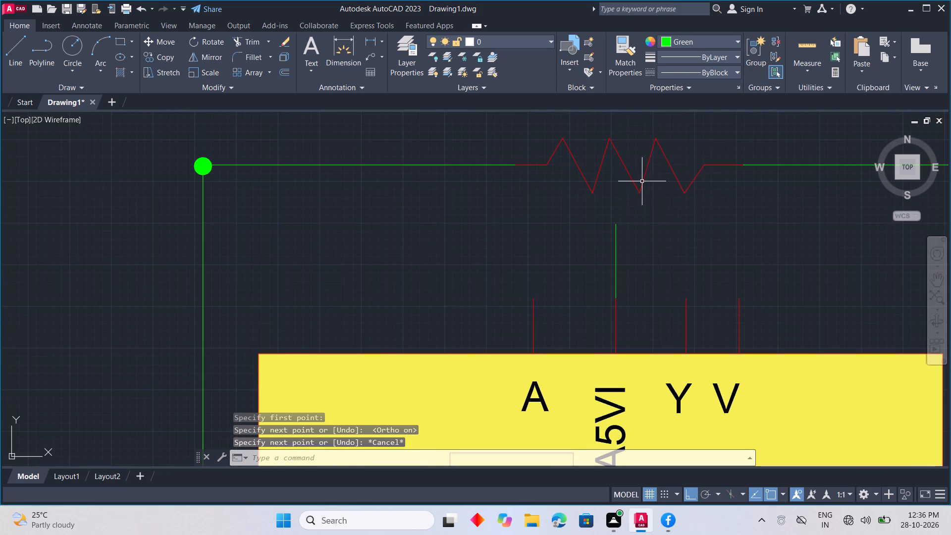
left_click(664, 42)
left_click(669, 163)
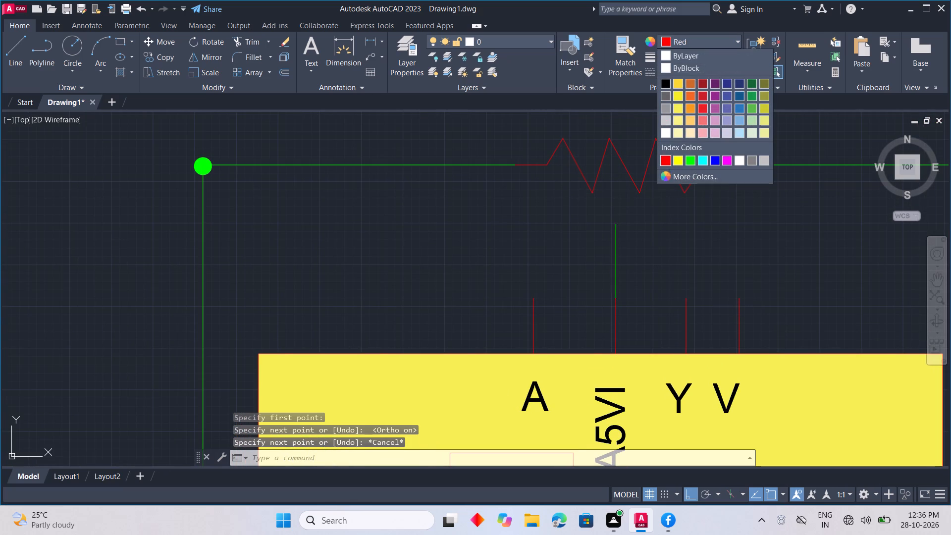
key("space")
left_click_drag(615, 227, 607, 229)
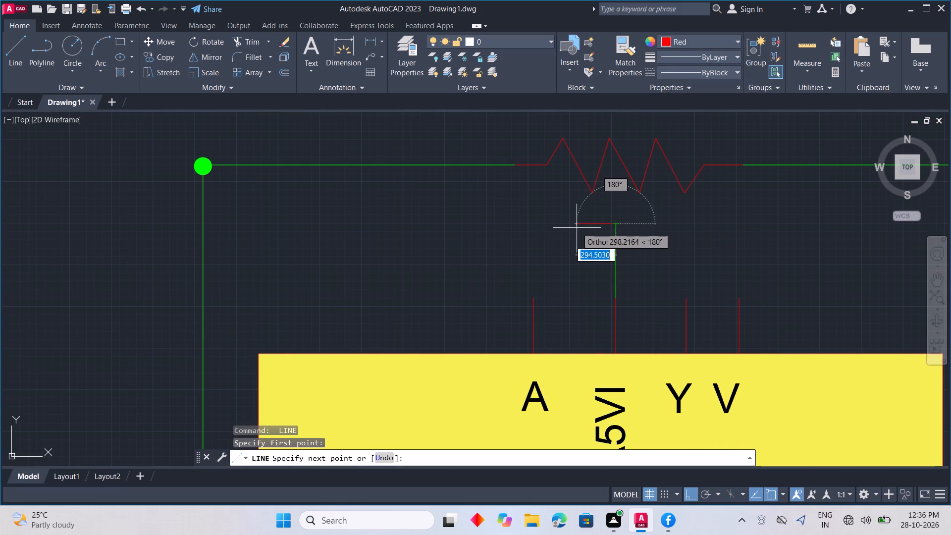
type("100")
key("Return")
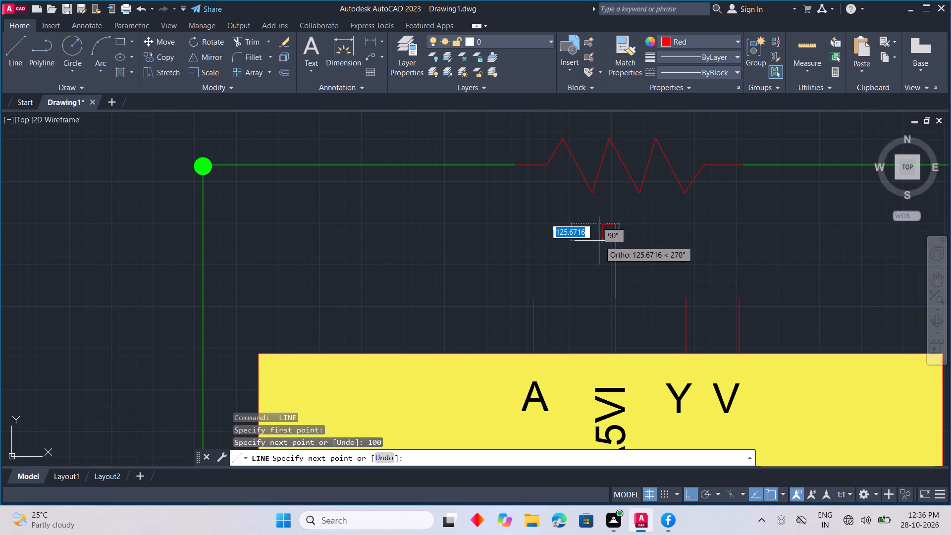
key("Escape")
key("space")
left_click(615, 227)
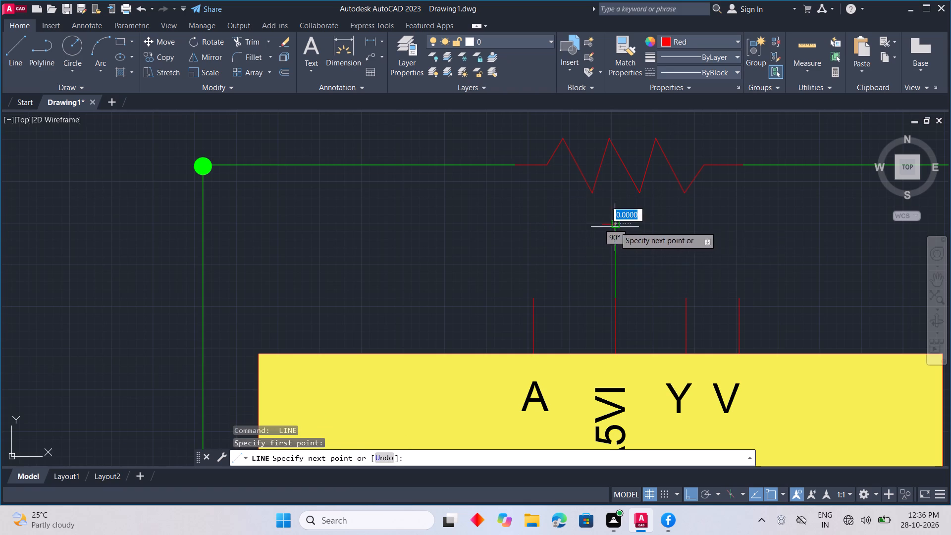
type("100")
key("Return")
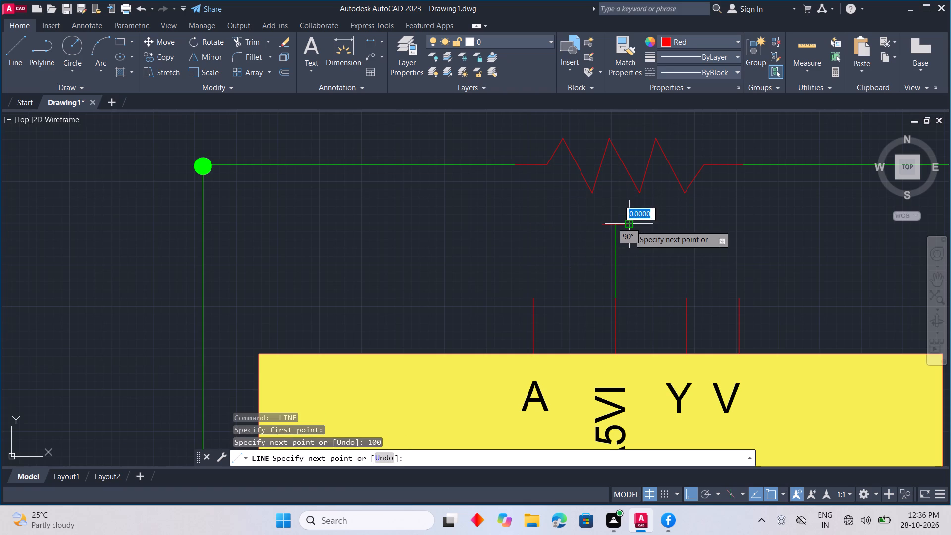
key("Escape")
With Ortho off, draw the arrowhead's two sloping sides, the first 200 units long to an apex above the green line.
key("space")
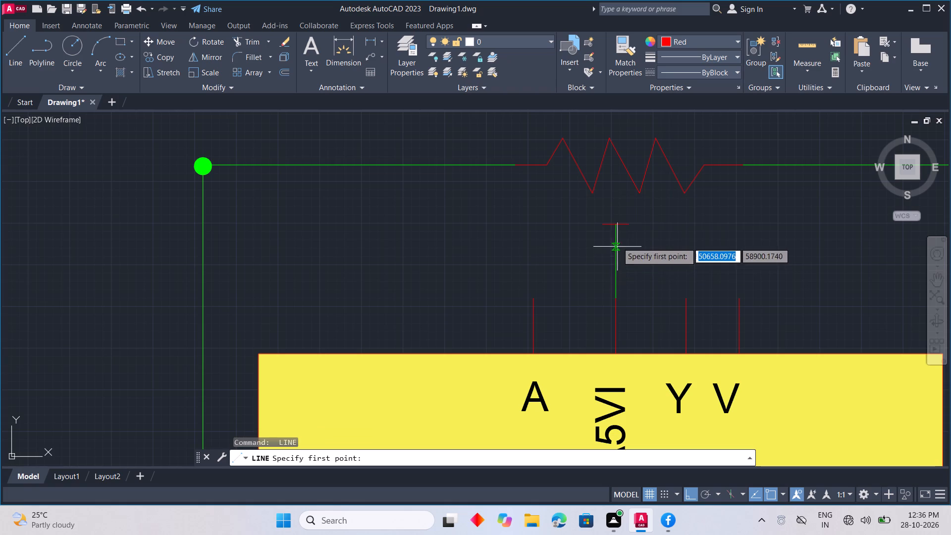
left_click(689, 494)
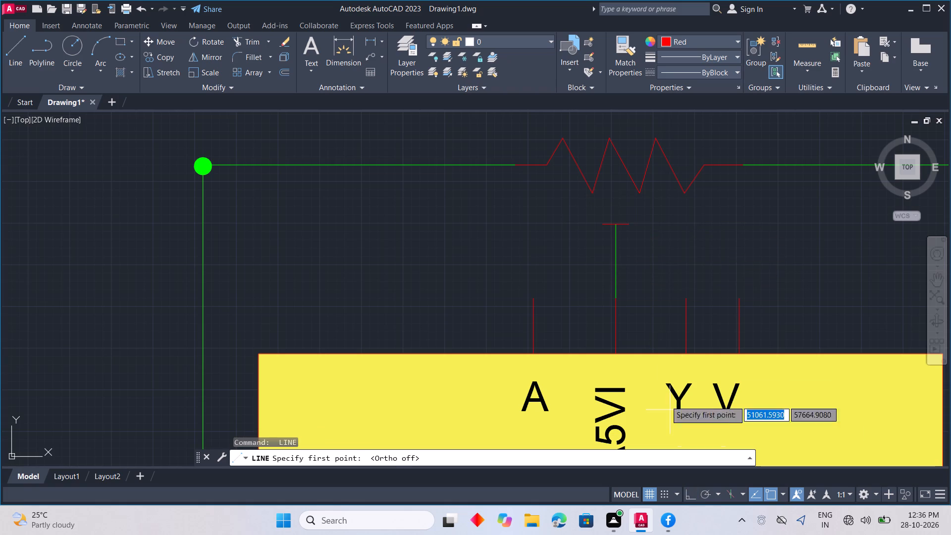
left_click(603, 224)
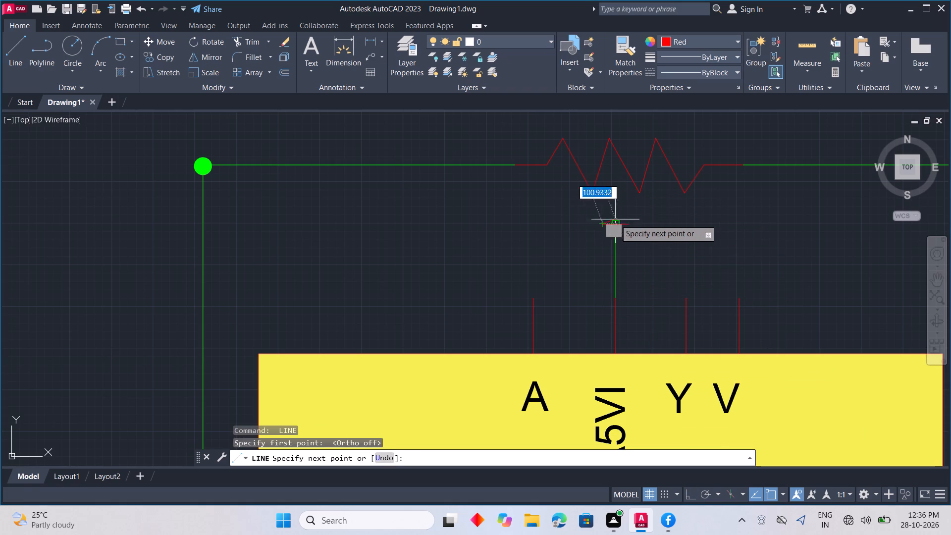
type("100")
key("Return")
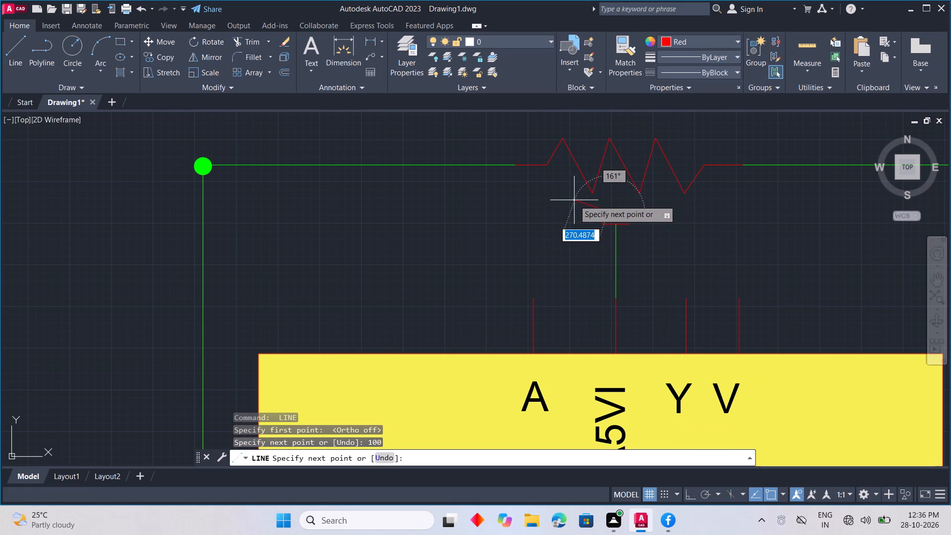
key("ctrl+z")
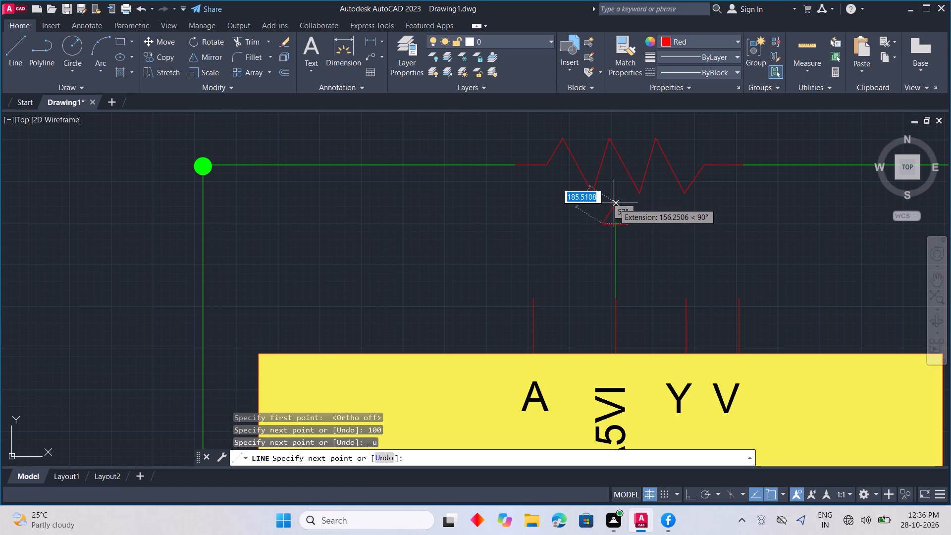
type("200")
key("Return")
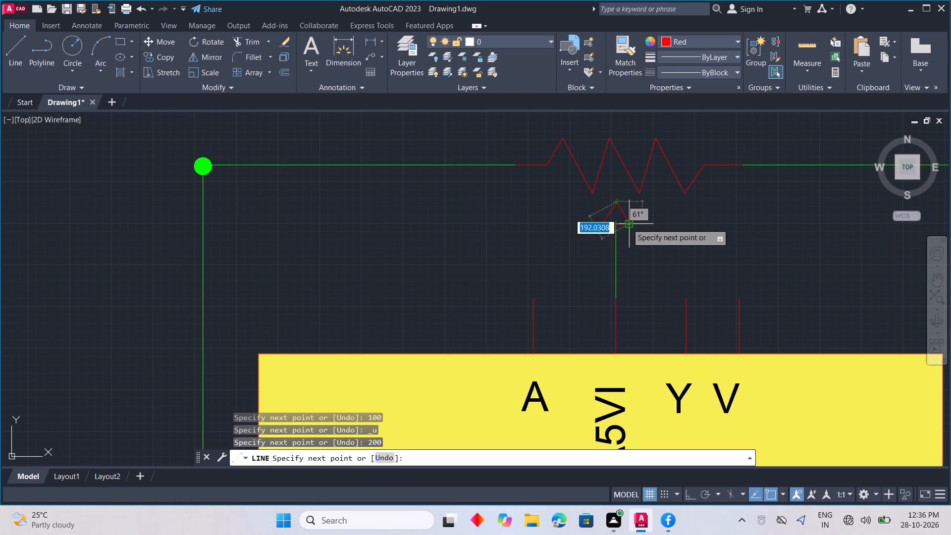
left_click(627, 223)
key("Escape")
Fill the arrowhead triangle below the resistor with a solid red hatch.
scroll(706, 278, "down", 2)
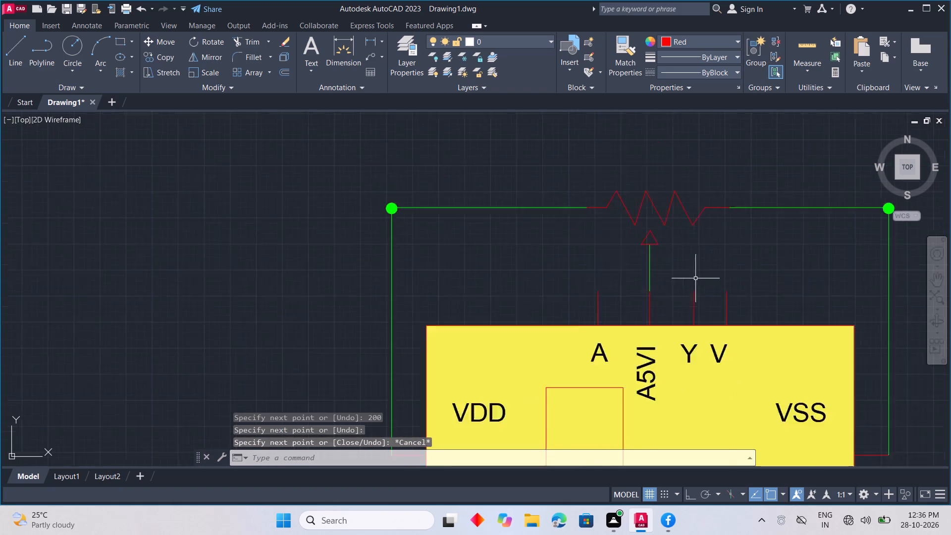
scroll(672, 259, "up", 2)
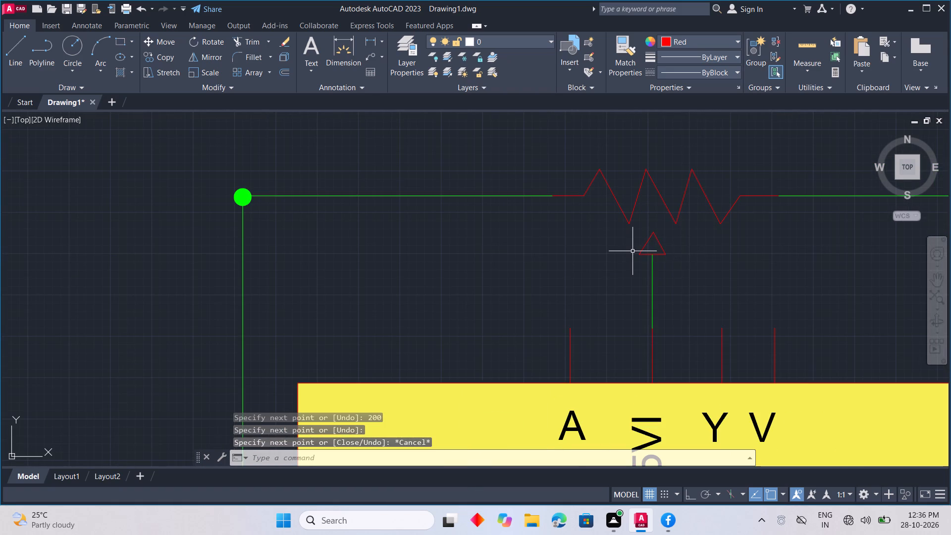
type("H")
key("space")
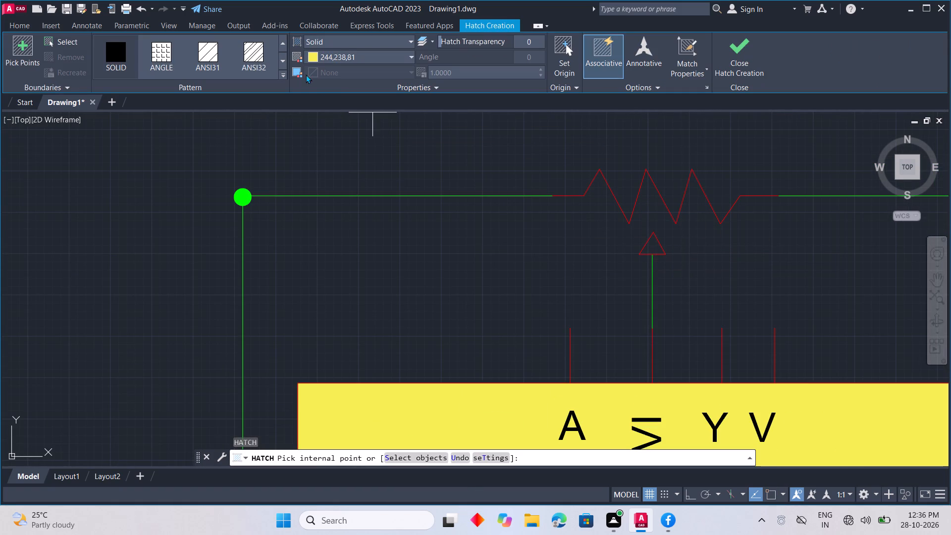
left_click(324, 55)
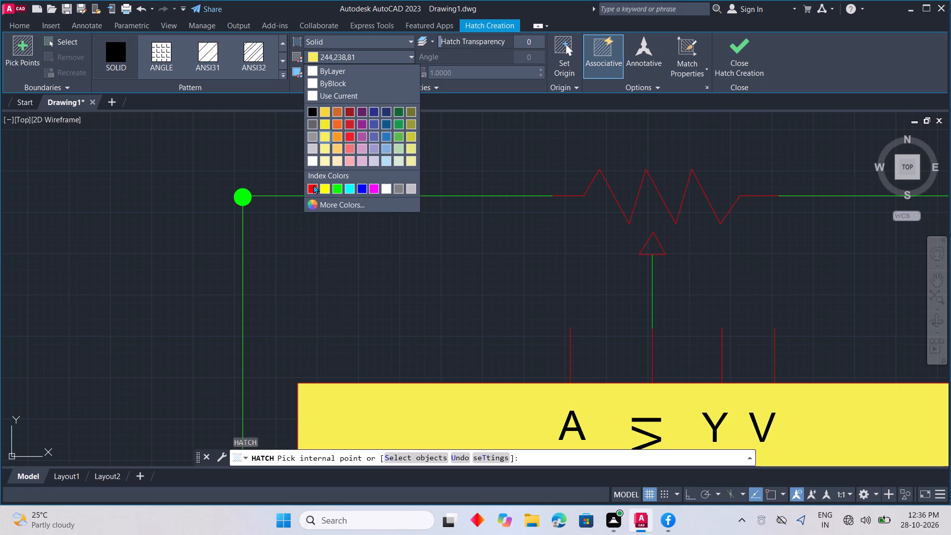
left_click(313, 186)
left_click(649, 249)
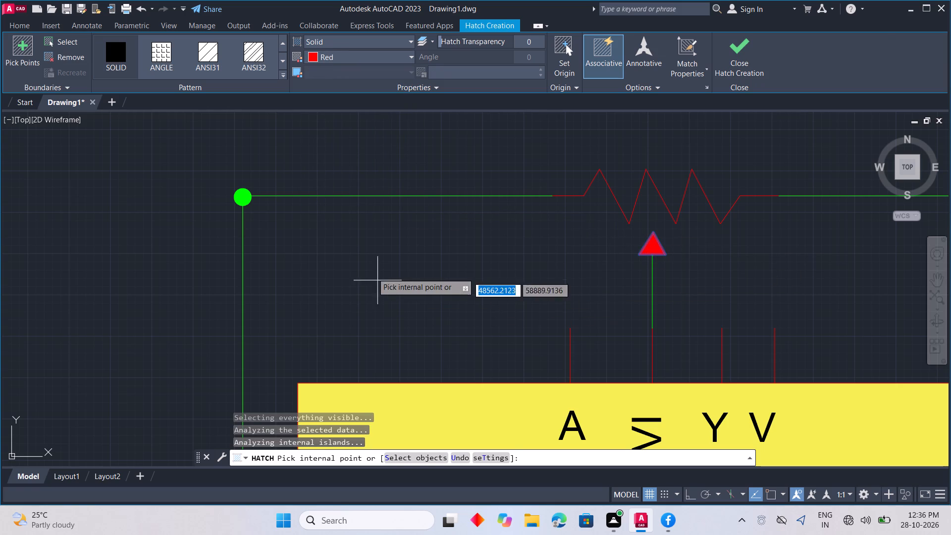
key("Escape")
Examine the overall schematic, including the display module, the Arduino_UNO_R3 and the mirrored circuits above.
scroll(369, 321, "down", 2)
scroll(411, 327, "down", 2)
middle_click_drag(430, 336, 454, 243)
scroll(454, 277, "down", 2)
scroll(460, 307, "up", 1)
middle_click_drag(459, 313, 519, 340)
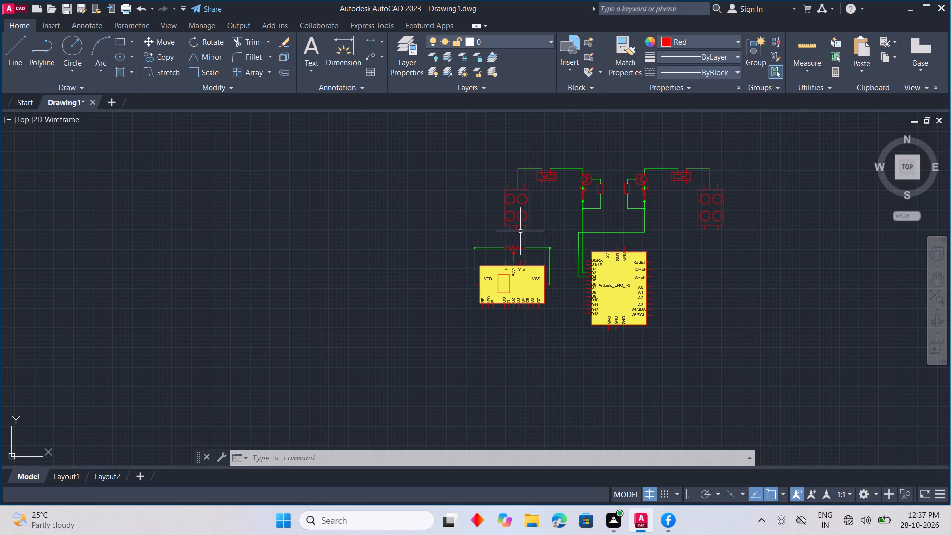
scroll(520, 231, "up", 2)
middle_click_drag(571, 270, 440, 274)
scroll(465, 276, "down", 2)
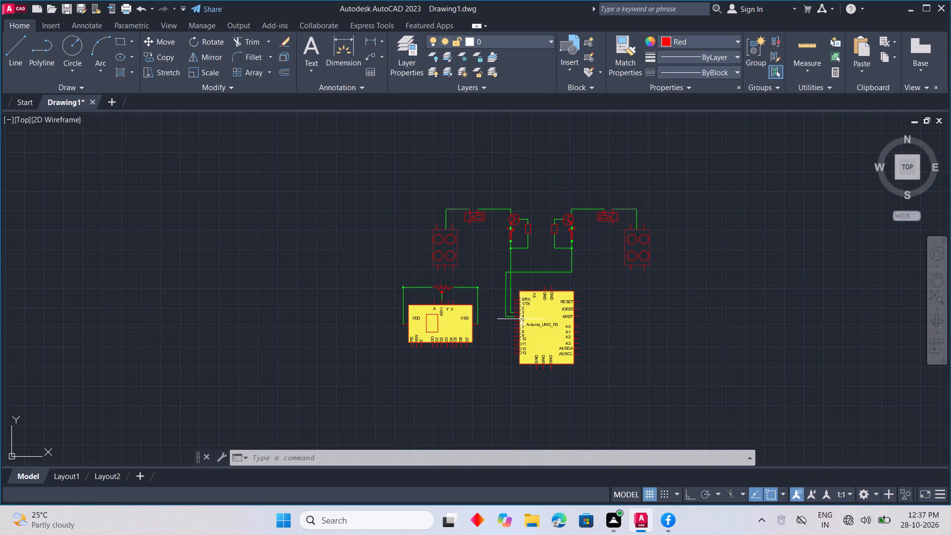
middle_click_drag(521, 315, 449, 308)
scroll(528, 306, "up", 1)
middle_click_drag(527, 305, 530, 292)
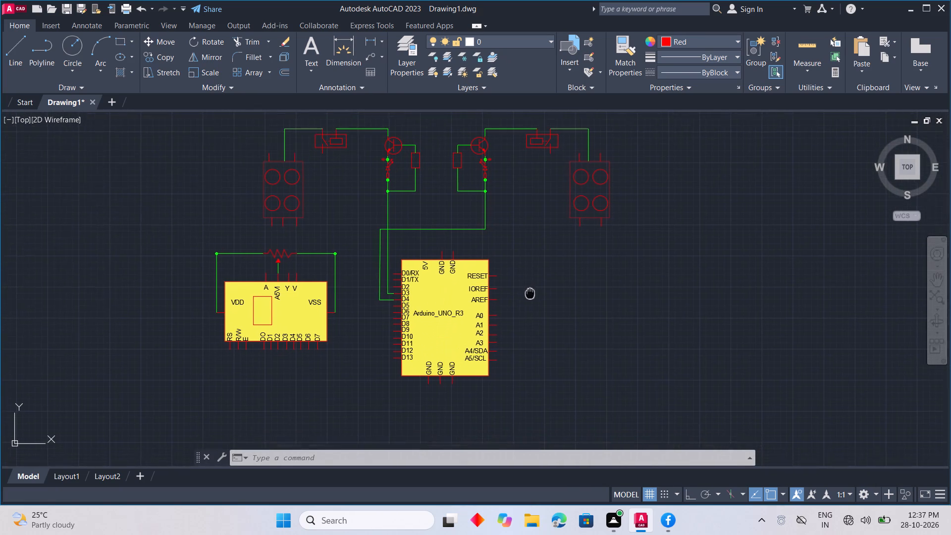
middle_click_drag(530, 292, 533, 284)
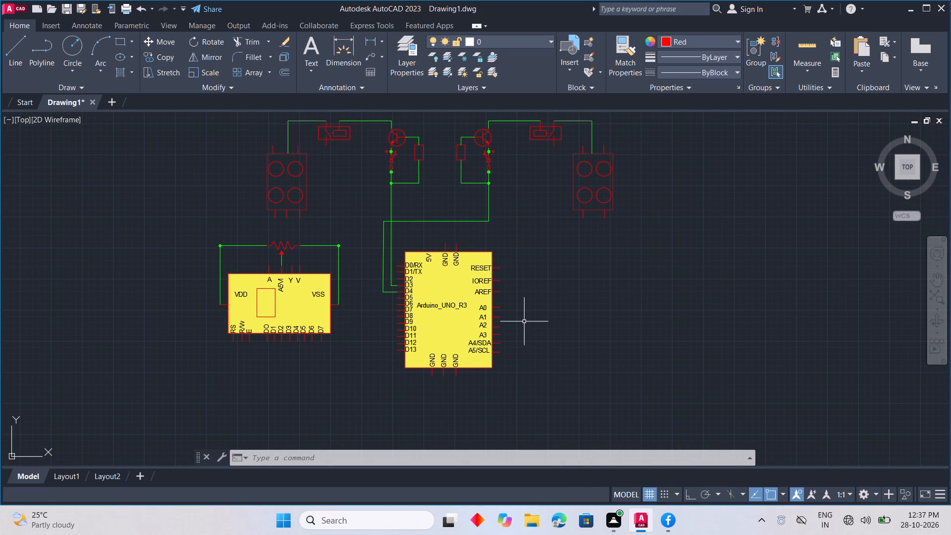
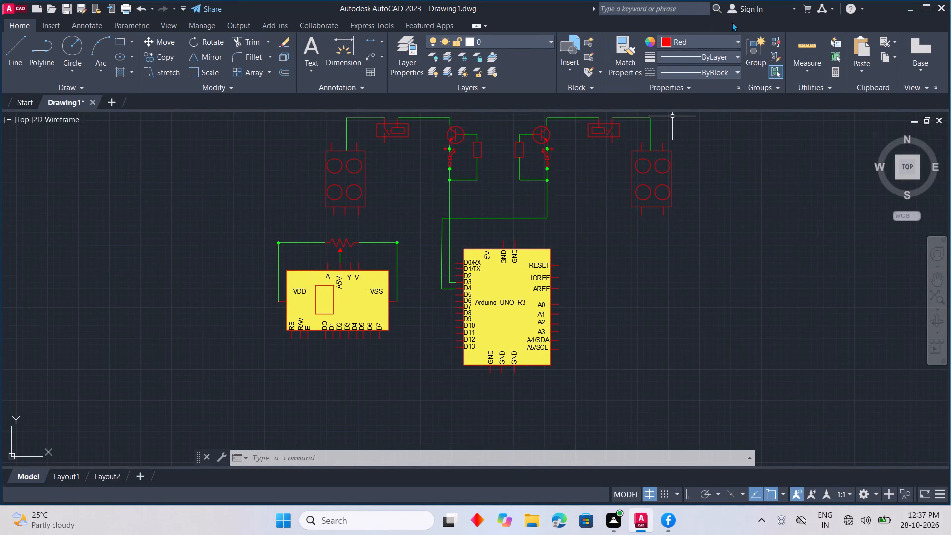
Copy the middle lower pin of the left four-circle block to the bottom edge of the right four-circle block.
middle_click_drag(690, 149, 695, 183)
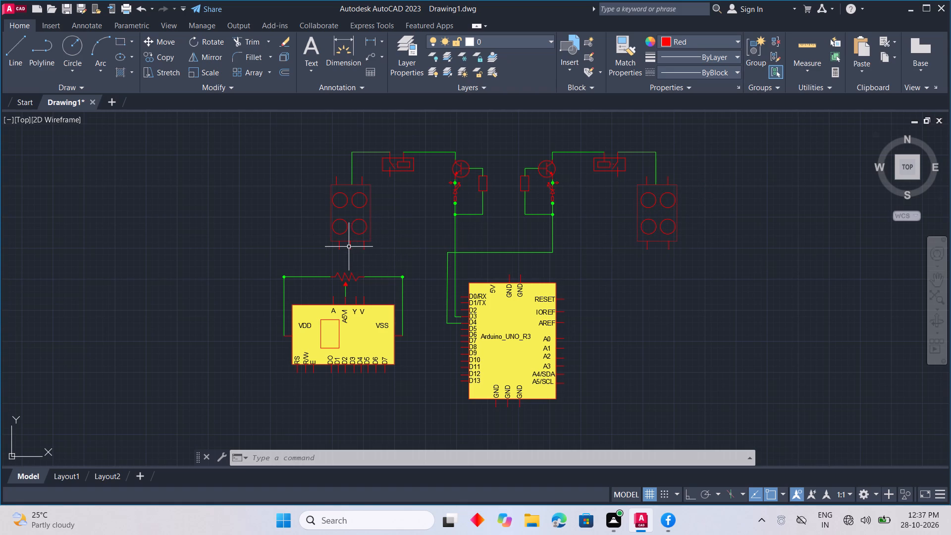
left_click(349, 247)
right_click(348, 251)
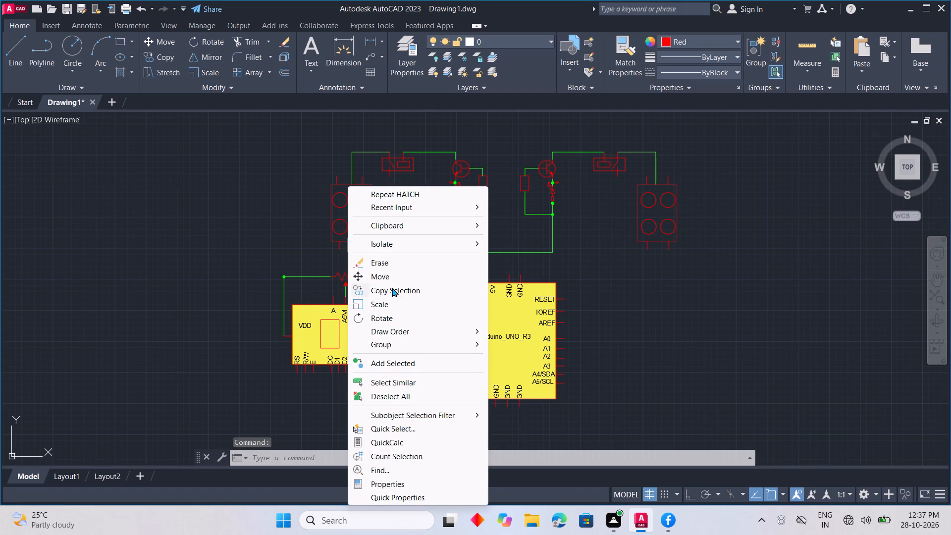
left_click(392, 288)
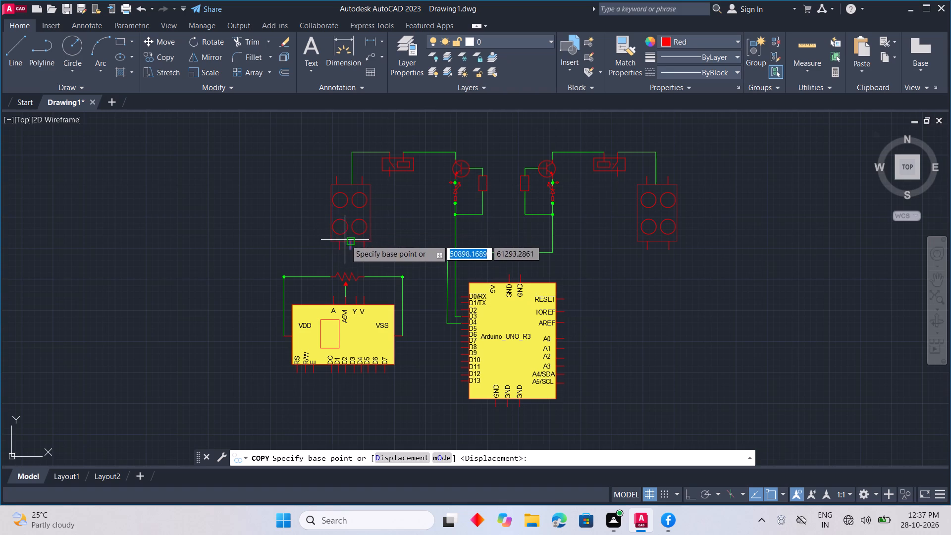
left_click(345, 240)
scroll(659, 237, "up", 2)
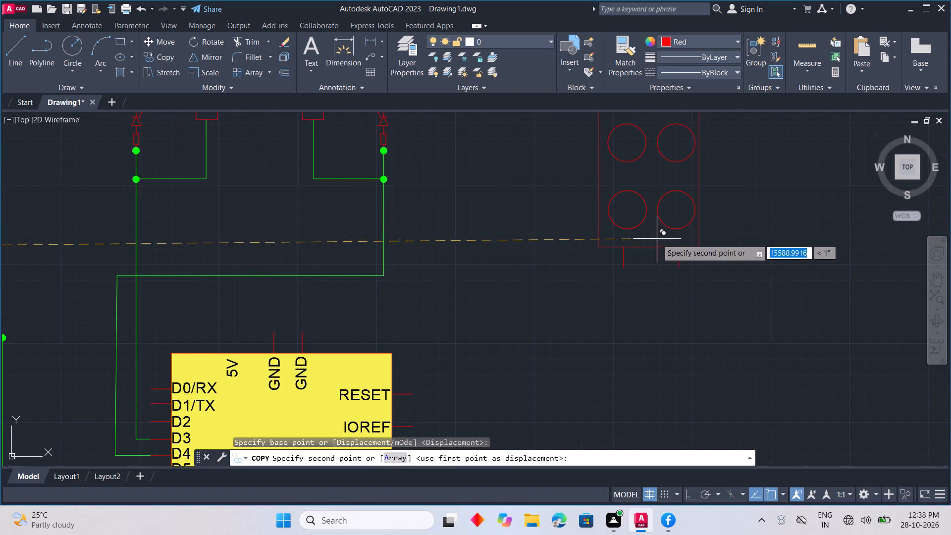
left_click(653, 247)
key("Escape")
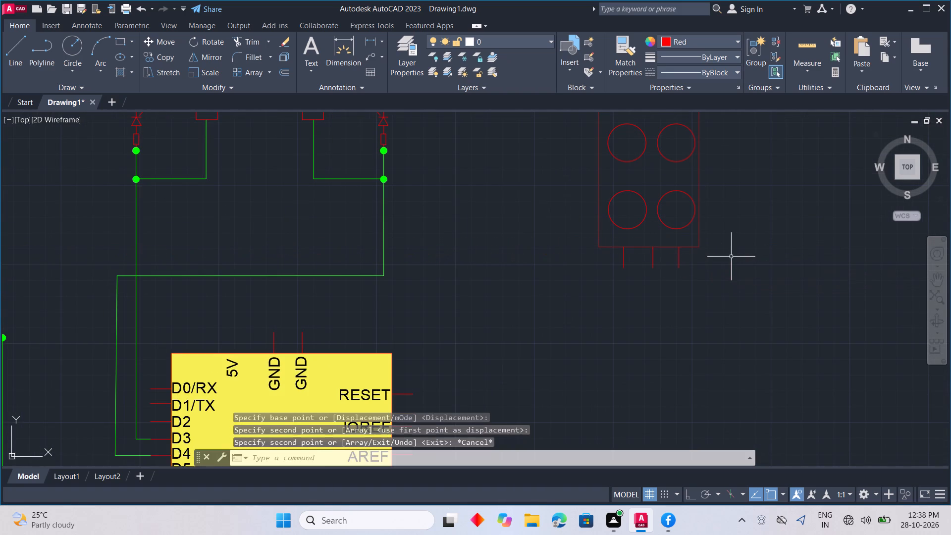
Examine the overall schematic, including both four-circle blocks, the display module with its potentiometer, and the Arduino_UNO_R3 wiring.
scroll(700, 268, "down", 2)
middle_click(676, 281)
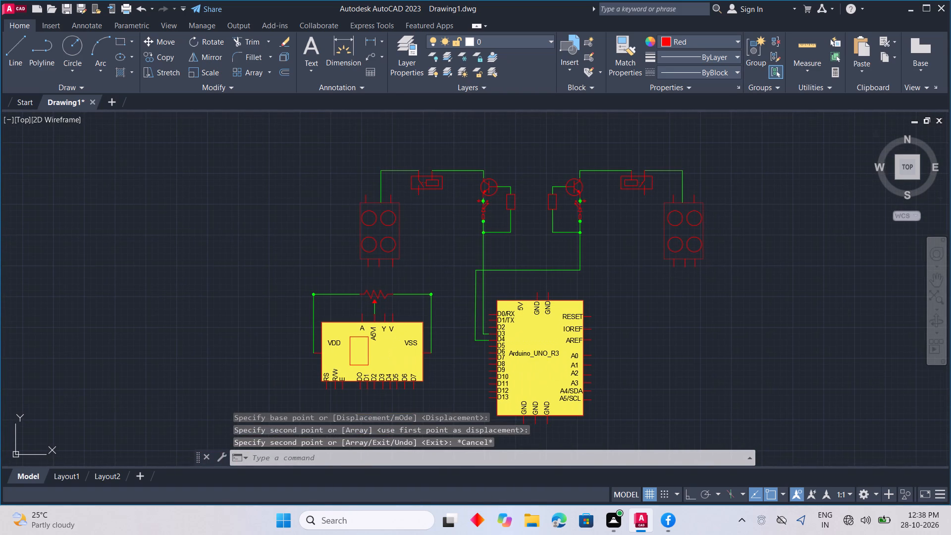
scroll(680, 279, "down", 1)
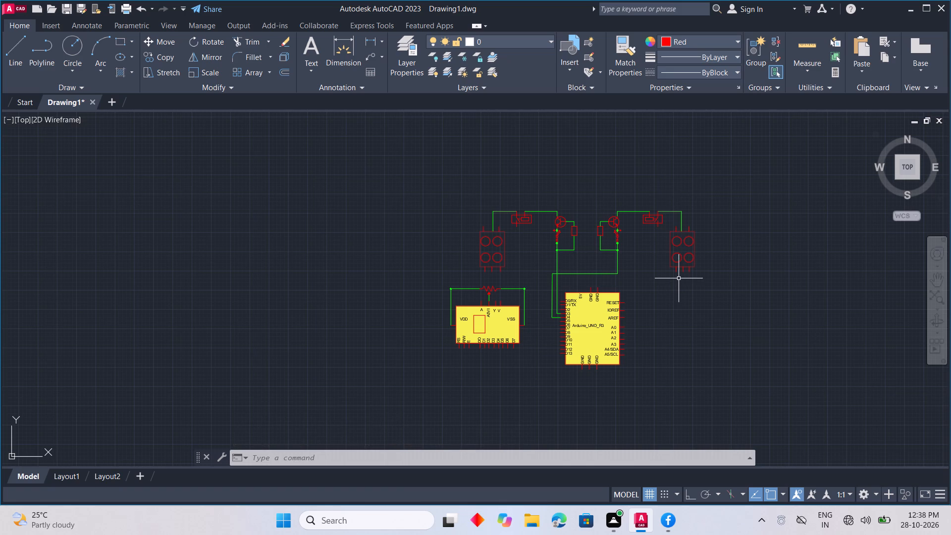
scroll(636, 304, "up", 1)
middle_click_drag(636, 304, 696, 292)
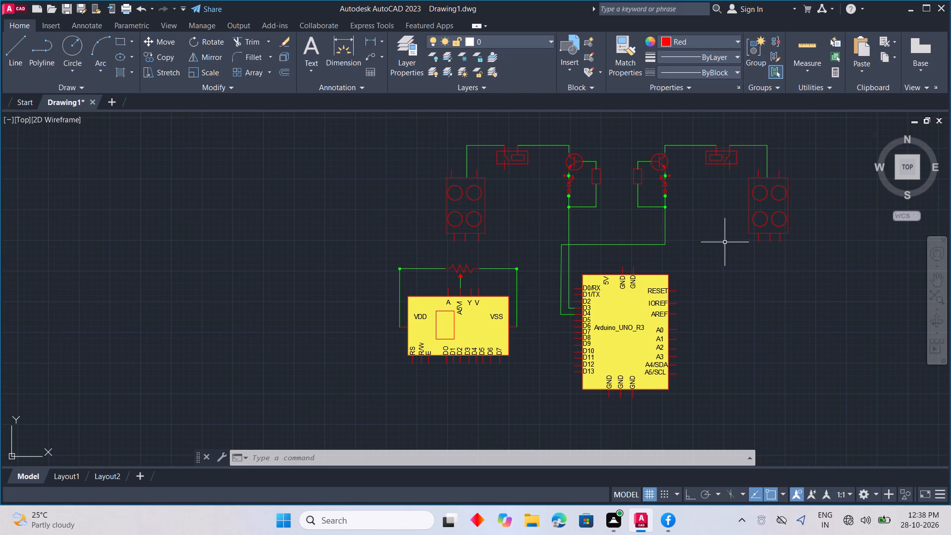
middle_click_drag(493, 284, 562, 259)
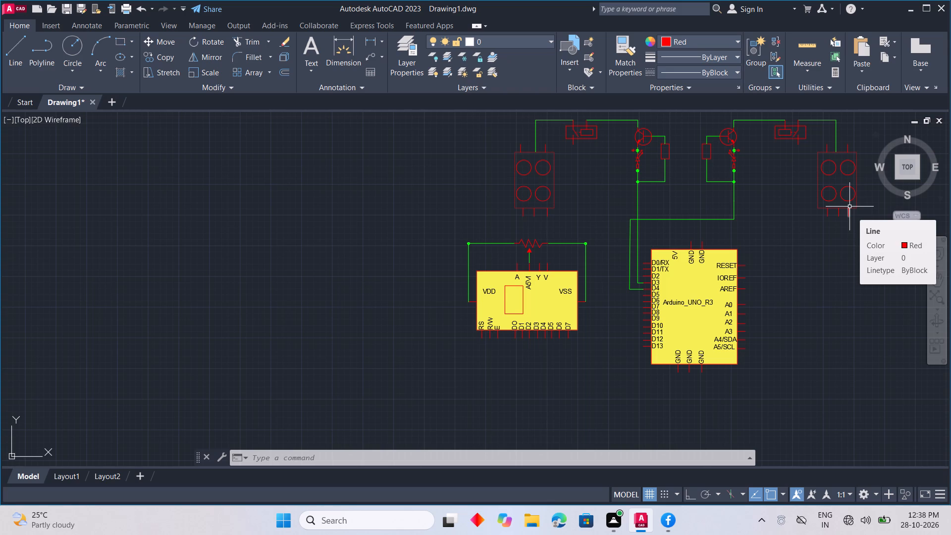
middle_click_drag(813, 215, 813, 224)
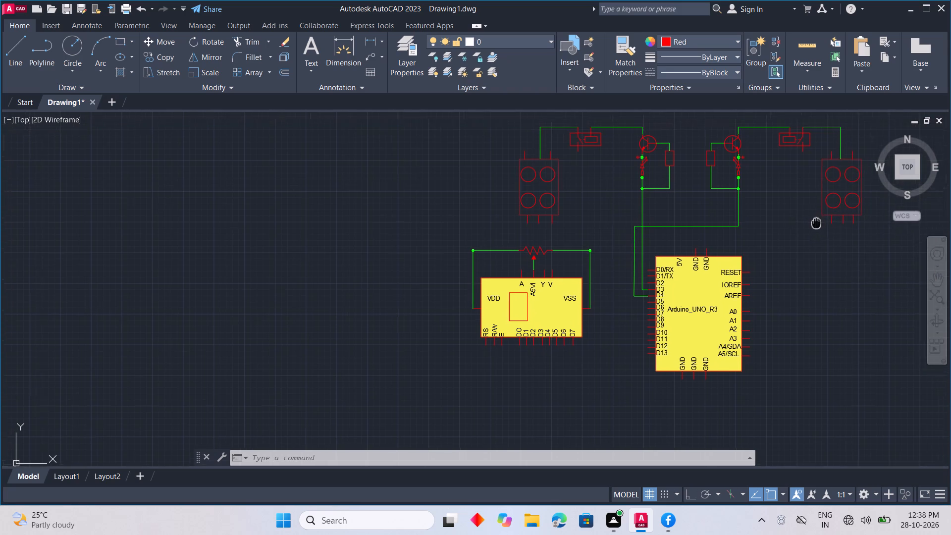
middle_click_drag(813, 224, 799, 235)
scroll(764, 246, "down", 1)
middle_click_drag(747, 266, 757, 244)
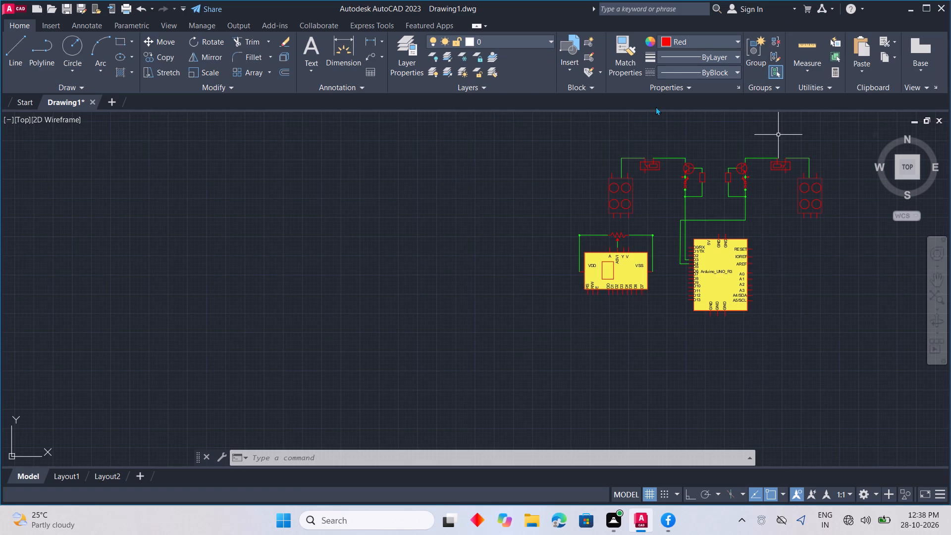
scroll(643, 231, "up", 1)
middle_click_drag(640, 228, 592, 228)
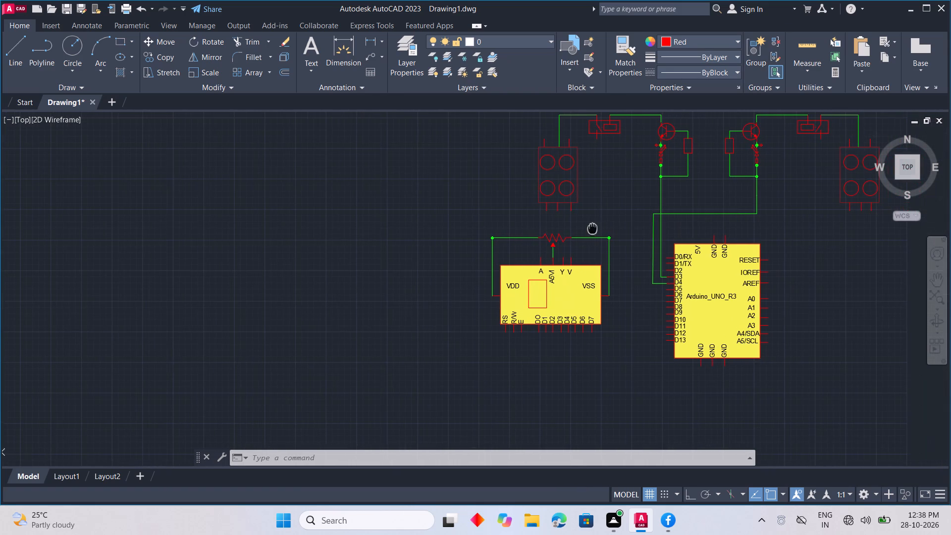
scroll(600, 228, "up", 1)
middle_click_drag(613, 225, 569, 215)
middle_click_drag(584, 208, 570, 216)
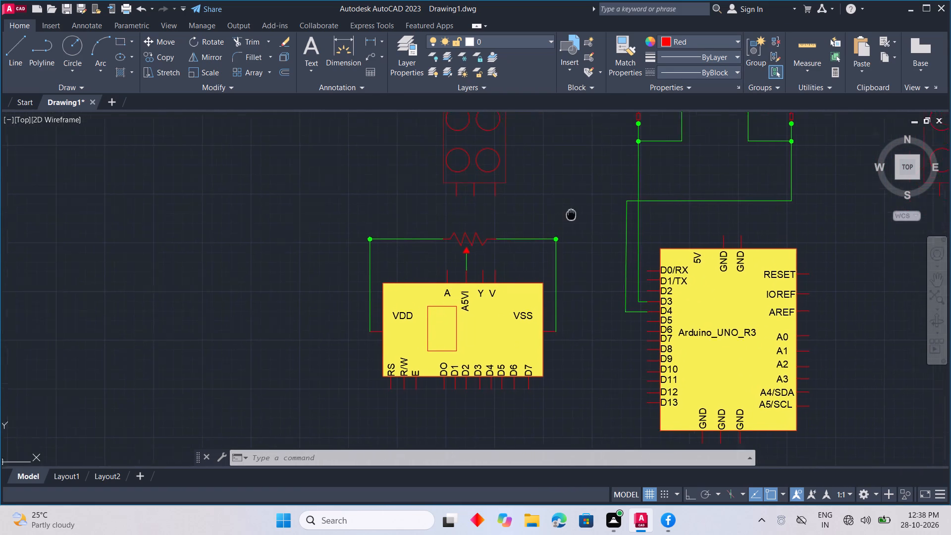
middle_click_drag(570, 216, 549, 244)
scroll(549, 244, "down", 2)
middle_click(551, 248)
scroll(548, 248, "up", 1)
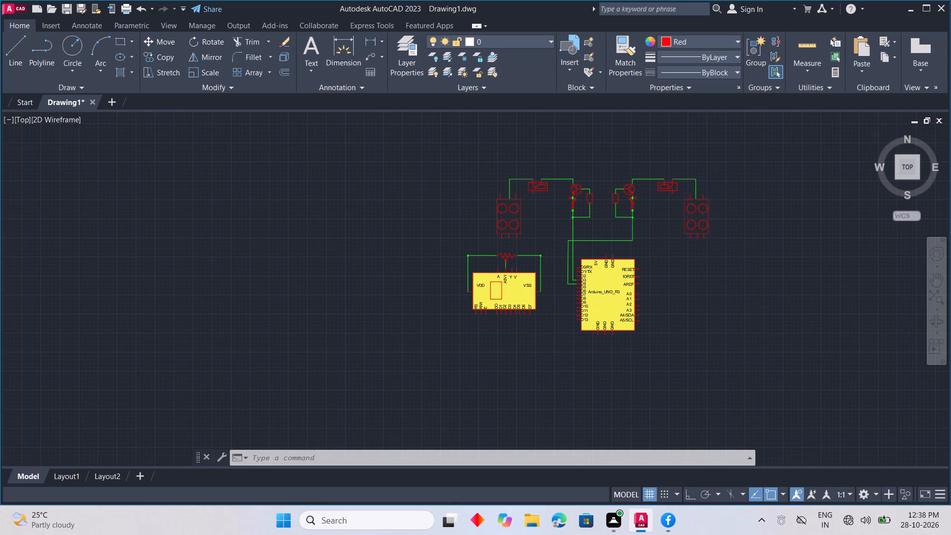
middle_click_drag(548, 248, 541, 246)
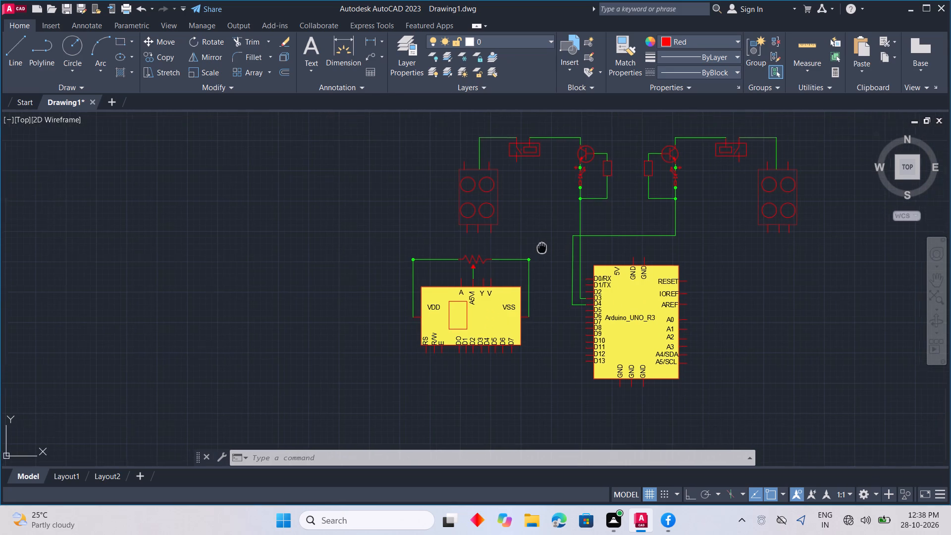
middle_click_drag(541, 246, 532, 244)
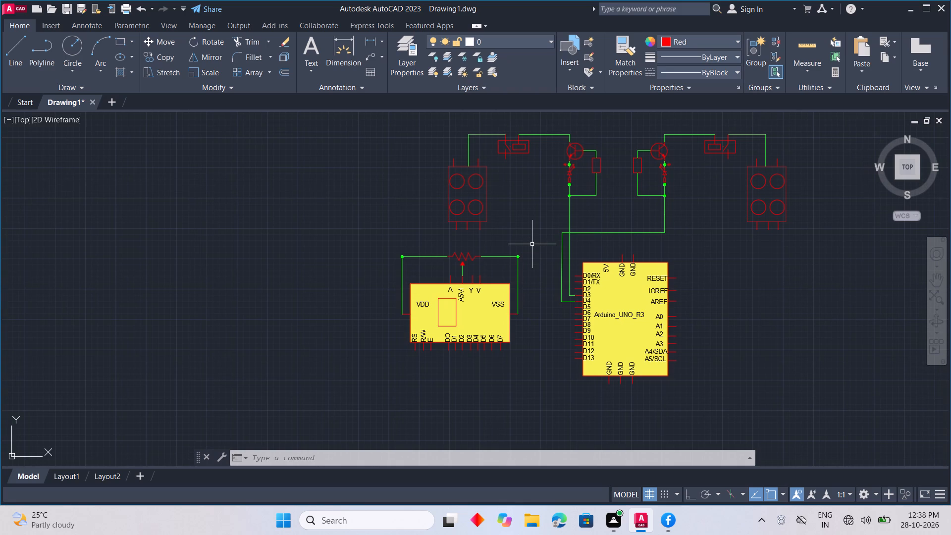
middle_click_drag(532, 244, 547, 243)
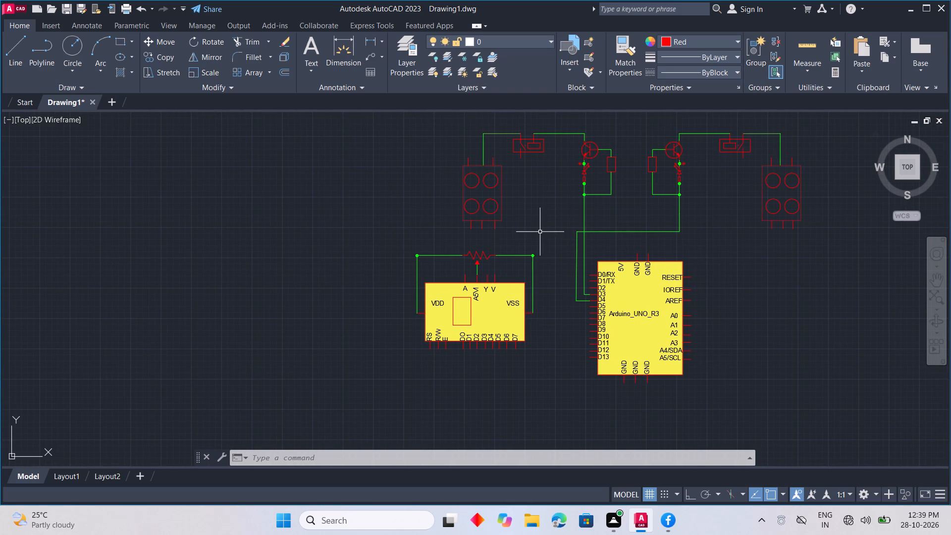
middle_click_drag(504, 249, 529, 245)
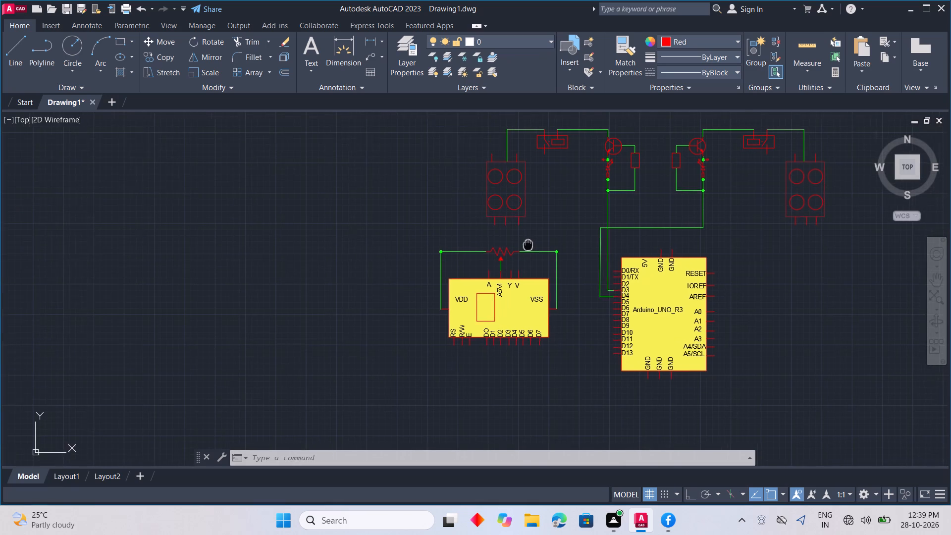
middle_click_drag(529, 245, 530, 245)
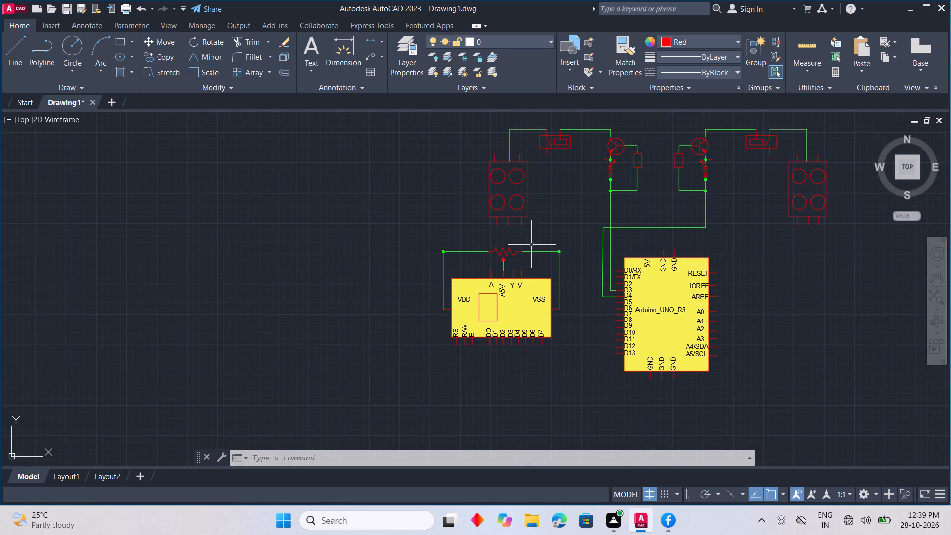
Draw a short vertical red line upward from the green junction dot above the display module's VDD side.
middle_click_drag(525, 247, 604, 249)
scroll(540, 253, "up", 1)
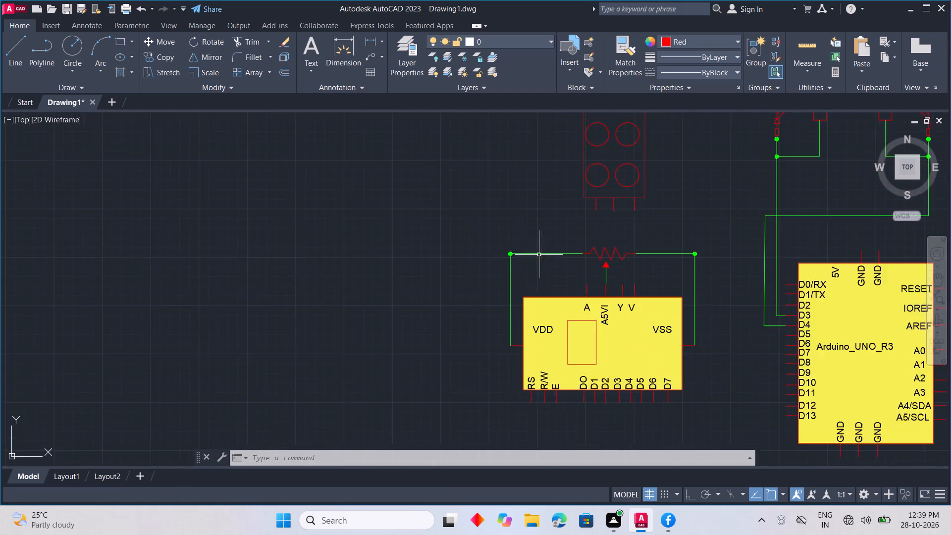
scroll(539, 255, "up", 1)
middle_click_drag(527, 259, 588, 268)
type("L")
key("space")
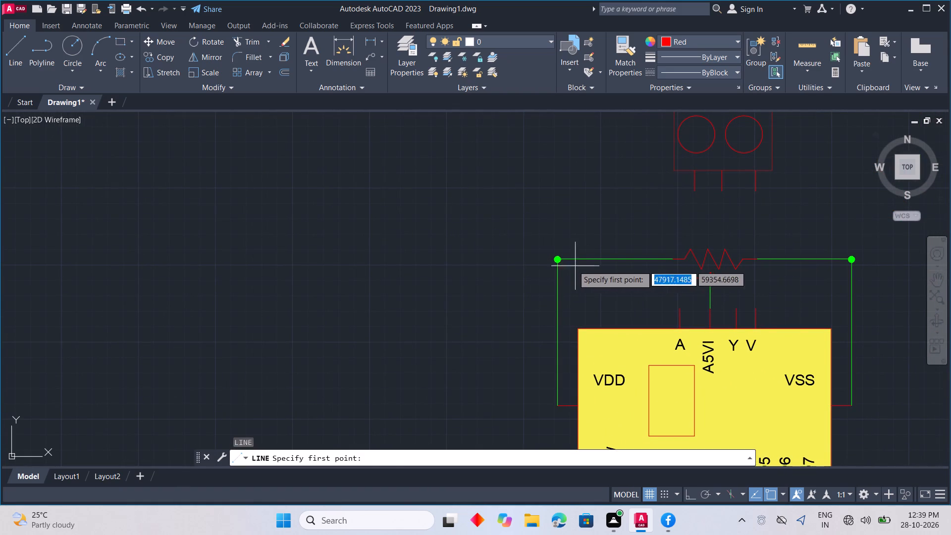
left_click(561, 258)
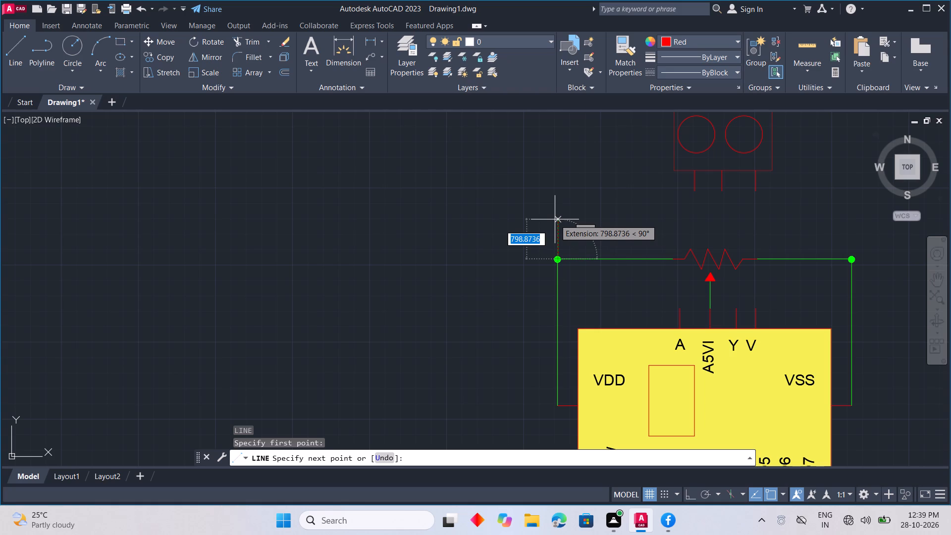
left_click(554, 236)
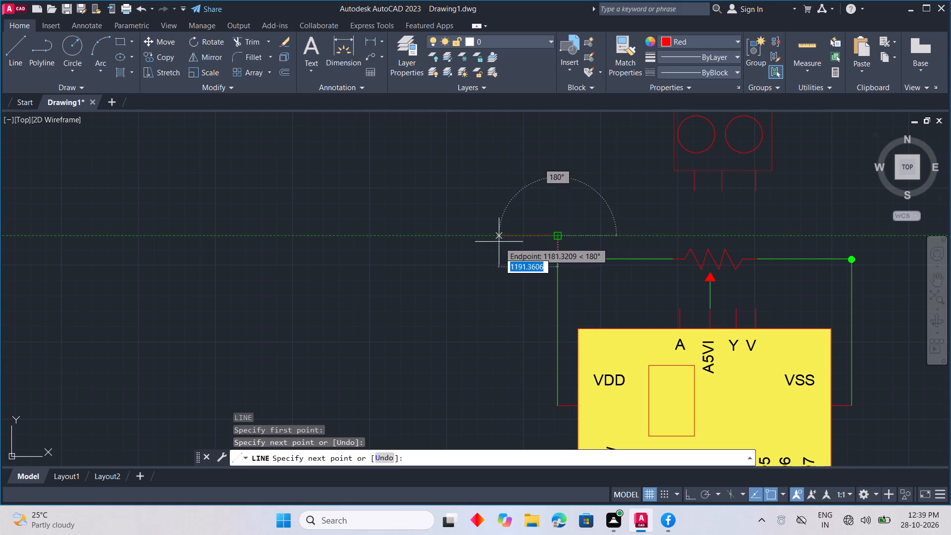